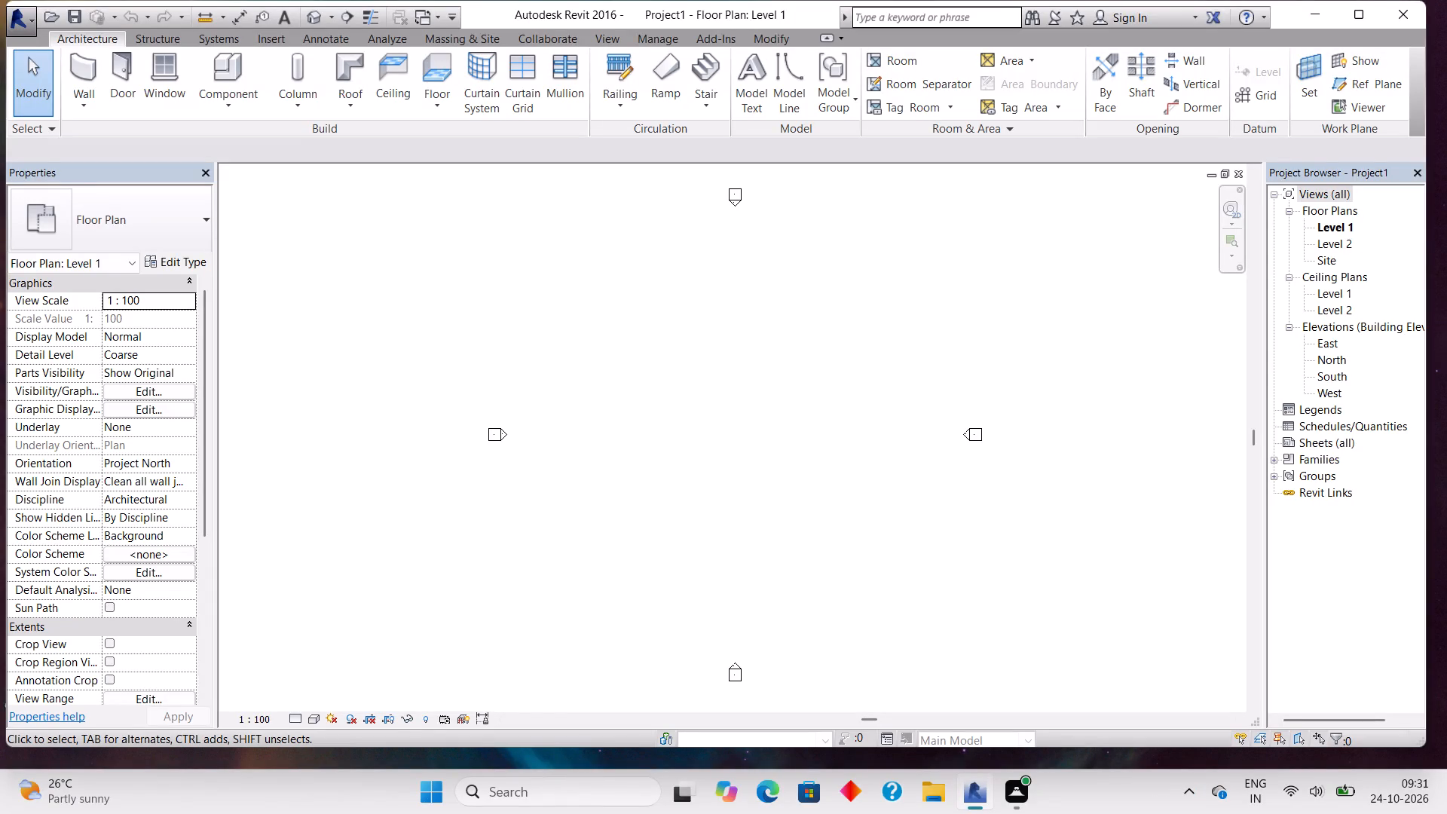
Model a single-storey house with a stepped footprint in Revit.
Set the project length units to feet and fractional inches.
{"action": "type", "text": "UN"}
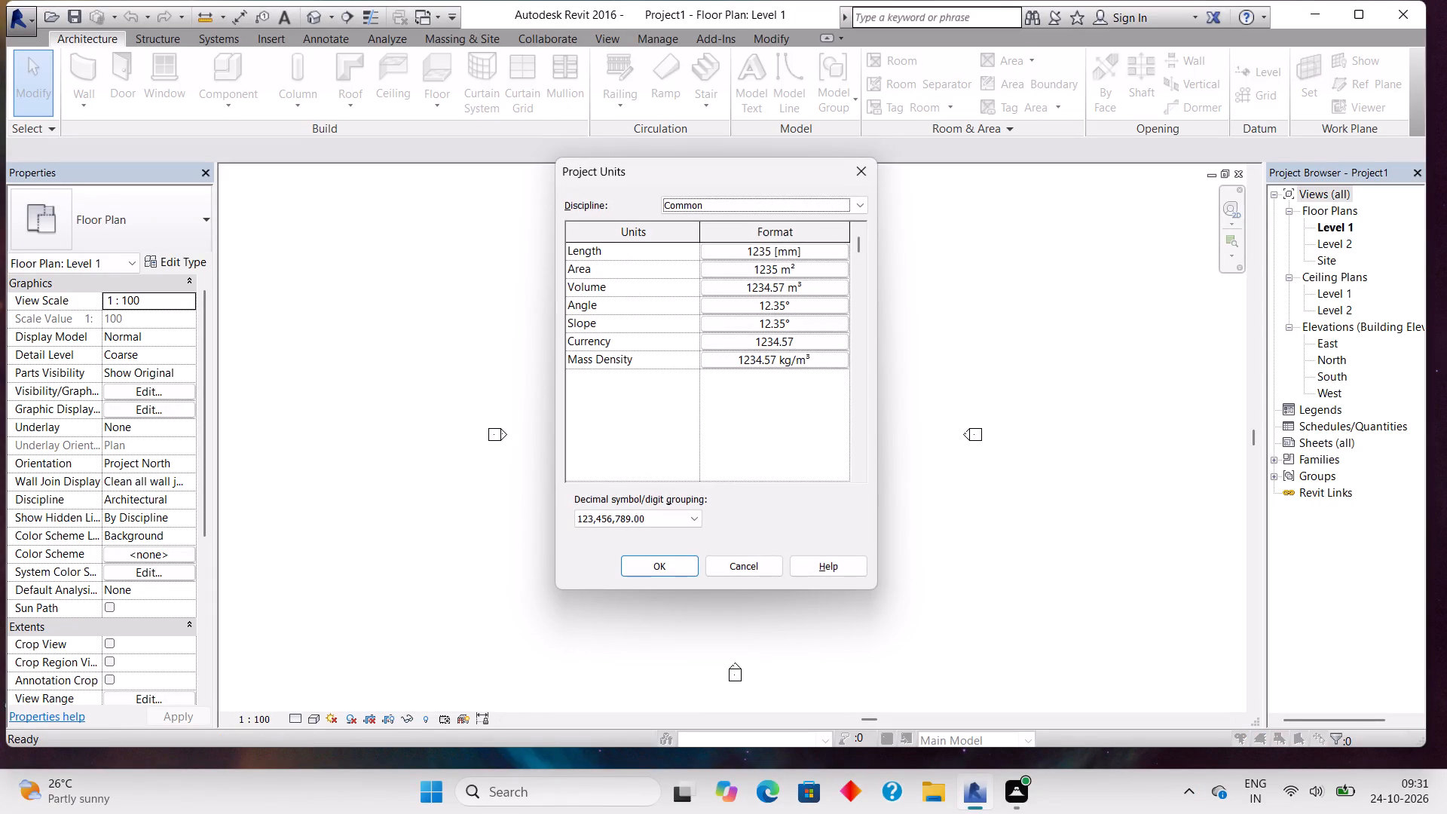
{"action": "left_click", "coordinate": [779, 249]}
{"action": "left_click", "coordinate": [765, 278]}
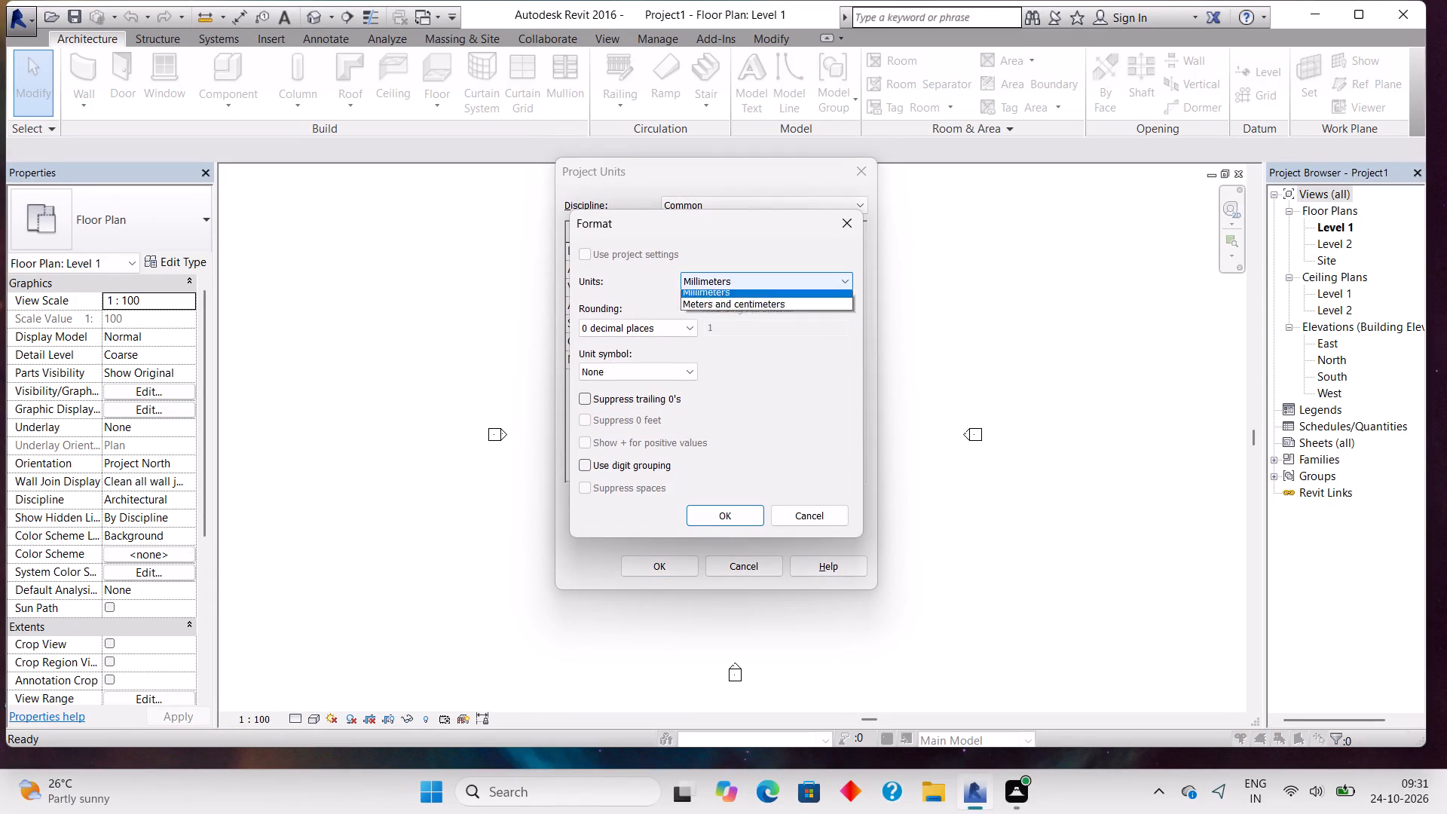
{"action": "left_click", "coordinate": [757, 305]}
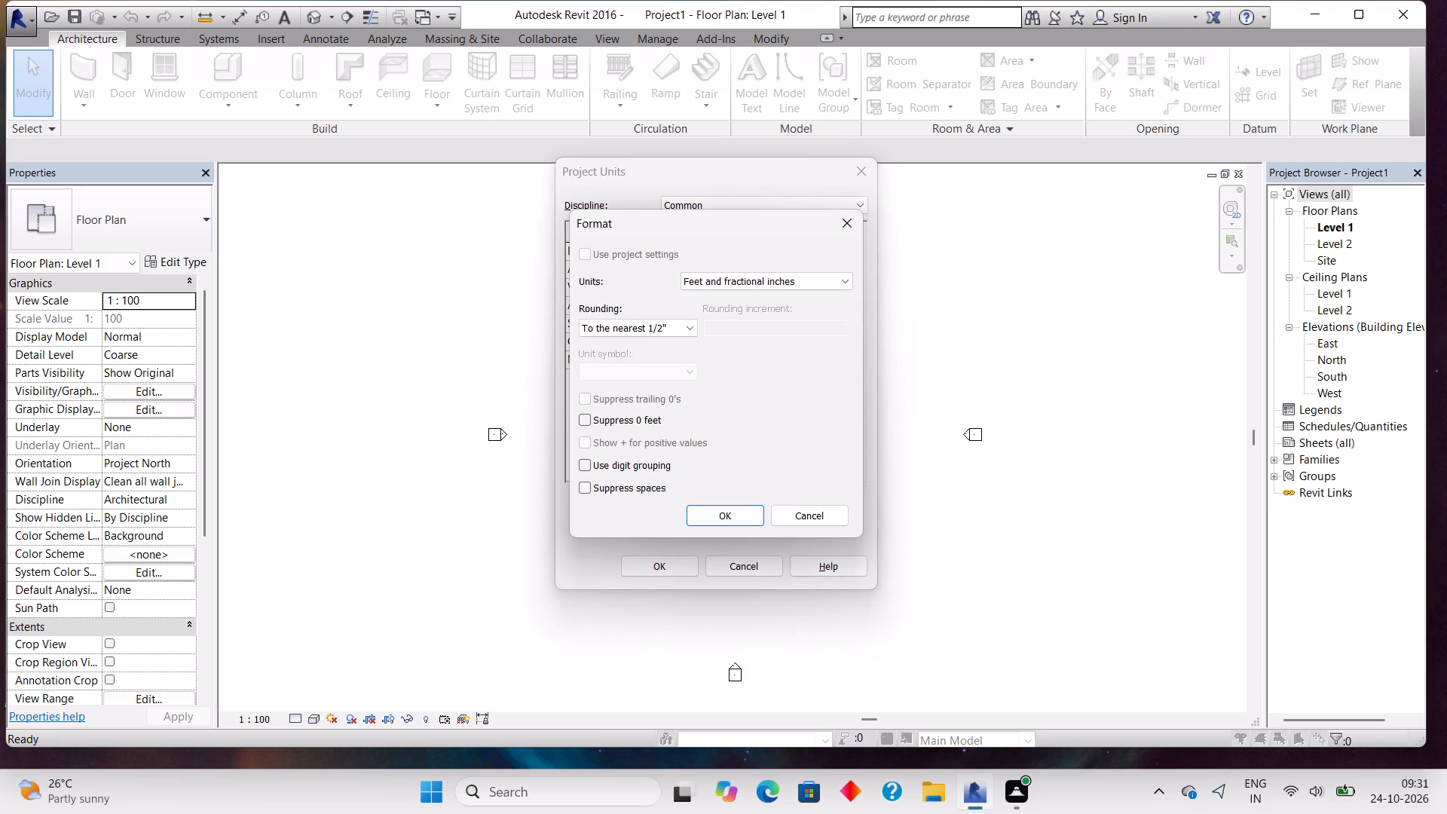
{"action": "left_click", "coordinate": [726, 513]}
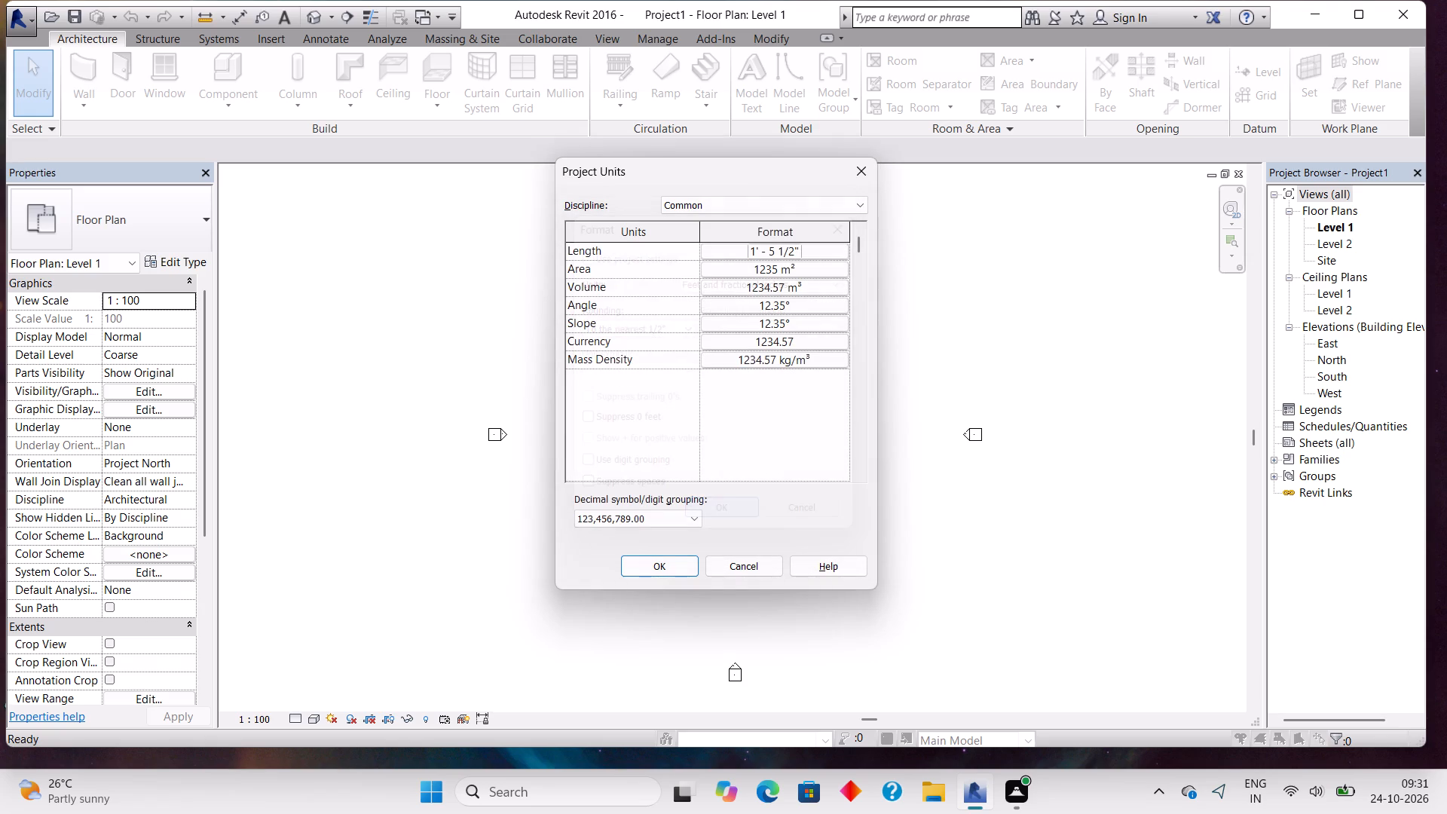
{"action": "left_click", "coordinate": [656, 575]}
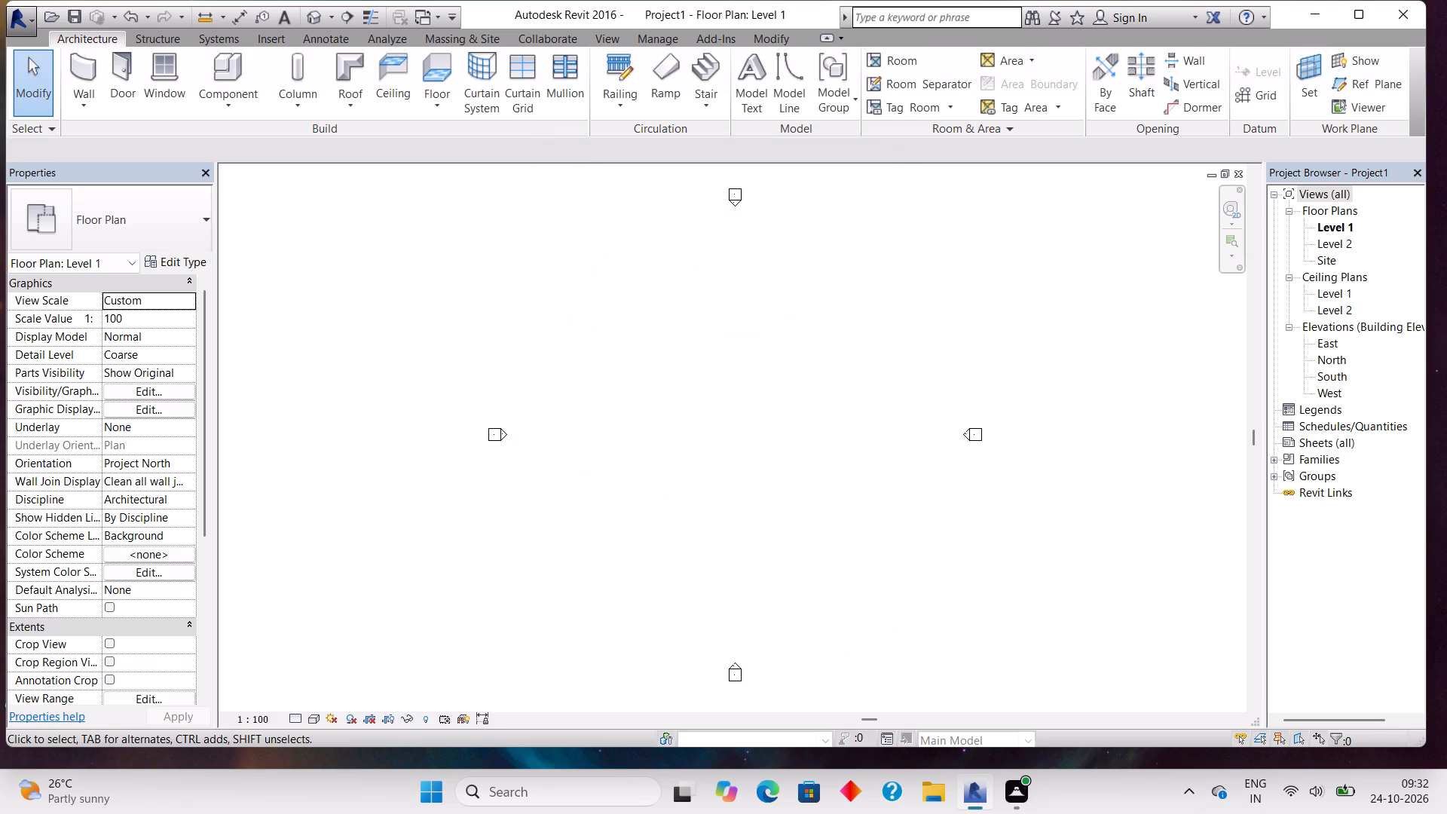
Draw a closed rectangle of Generic - 200mm walls, 40' wide by 42' deep, up to Level 2, with location line Finish Face: Exterior.
{"action": "left_click", "coordinate": [90, 63]}
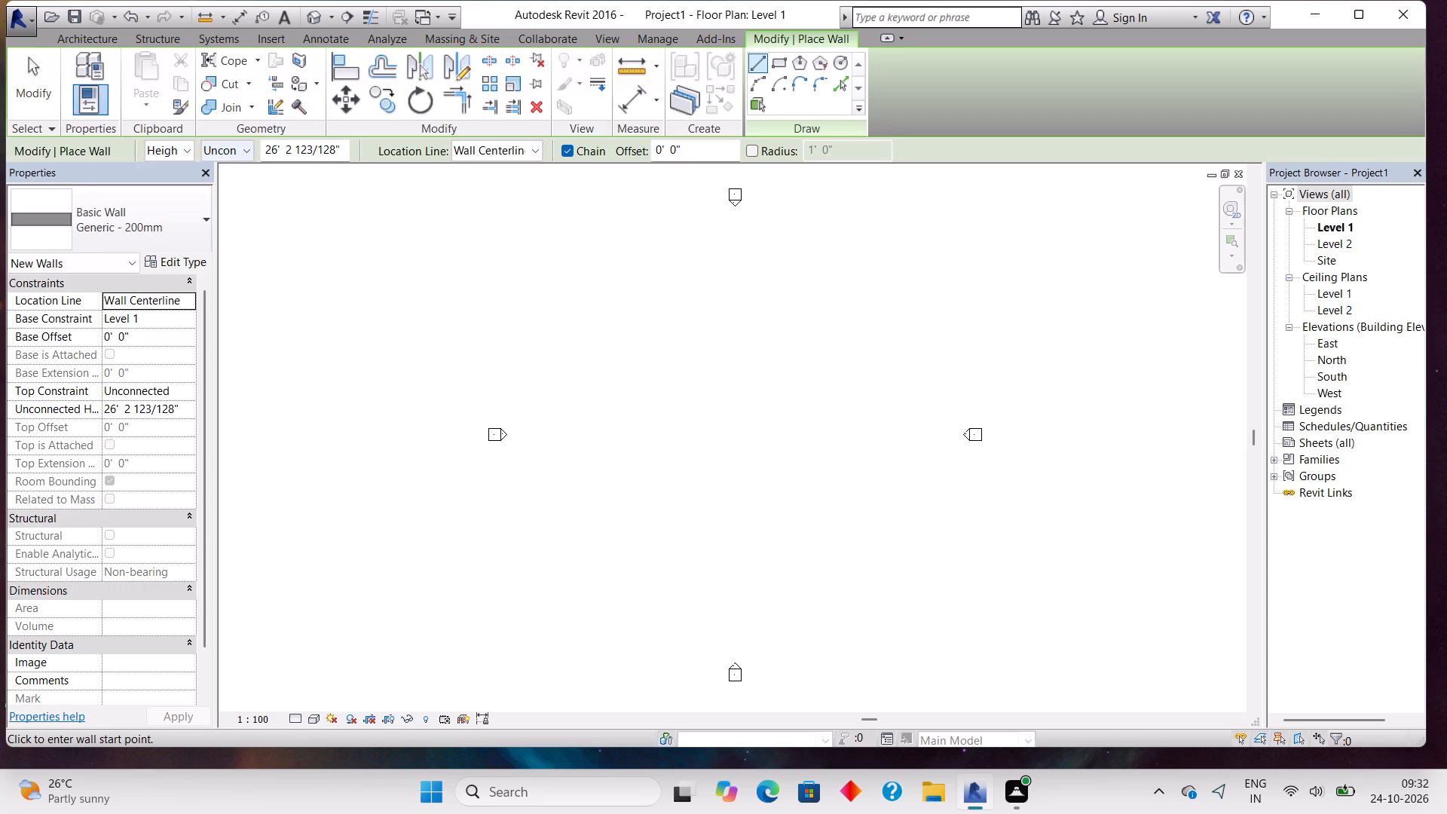
{"action": "left_click", "coordinate": [247, 148]}
{"action": "left_click", "coordinate": [245, 184]}
{"action": "left_click", "coordinate": [487, 156]}
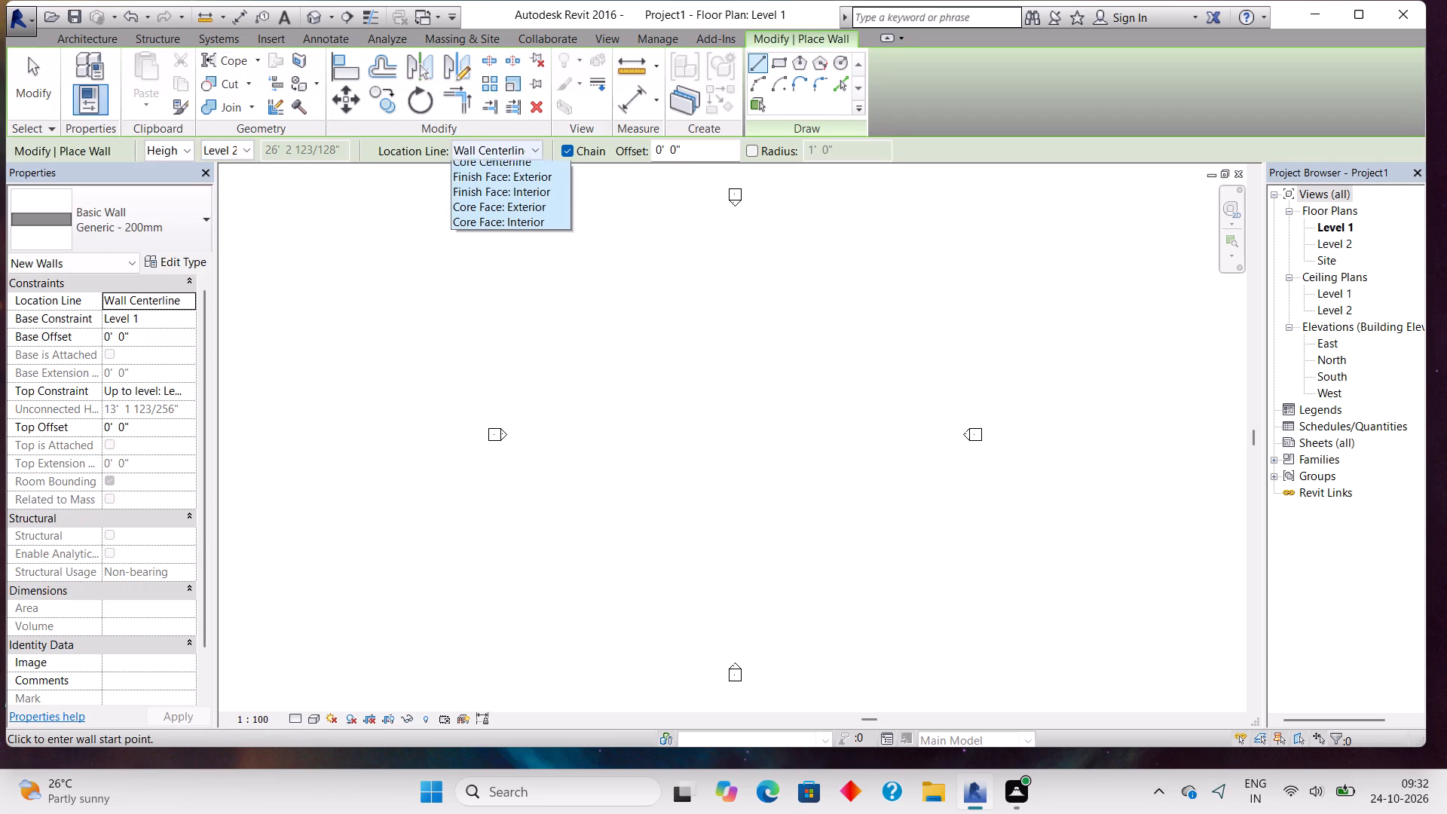
{"action": "left_click", "coordinate": [488, 206]}
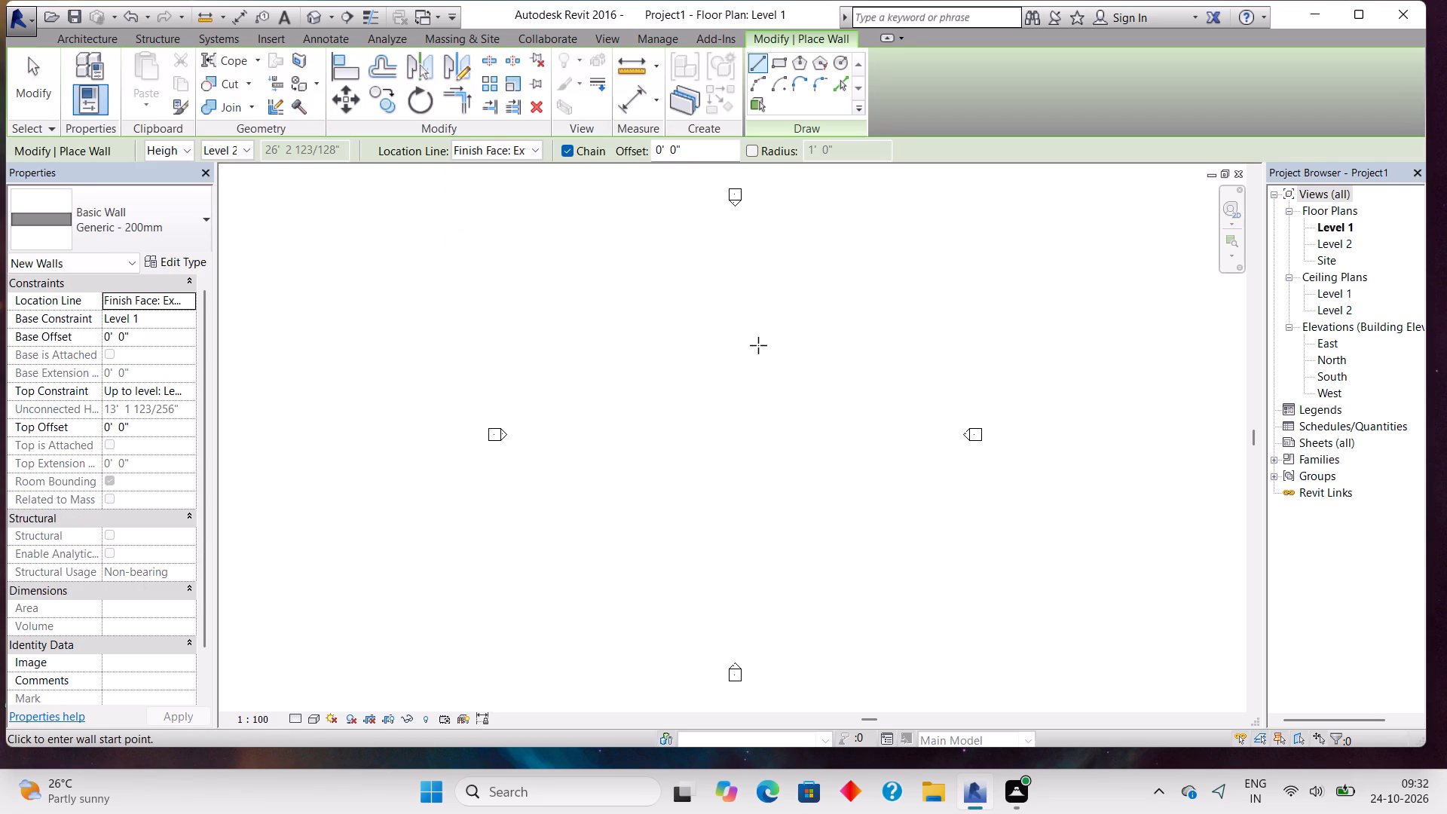
{"action": "left_click", "coordinate": [678, 324]}
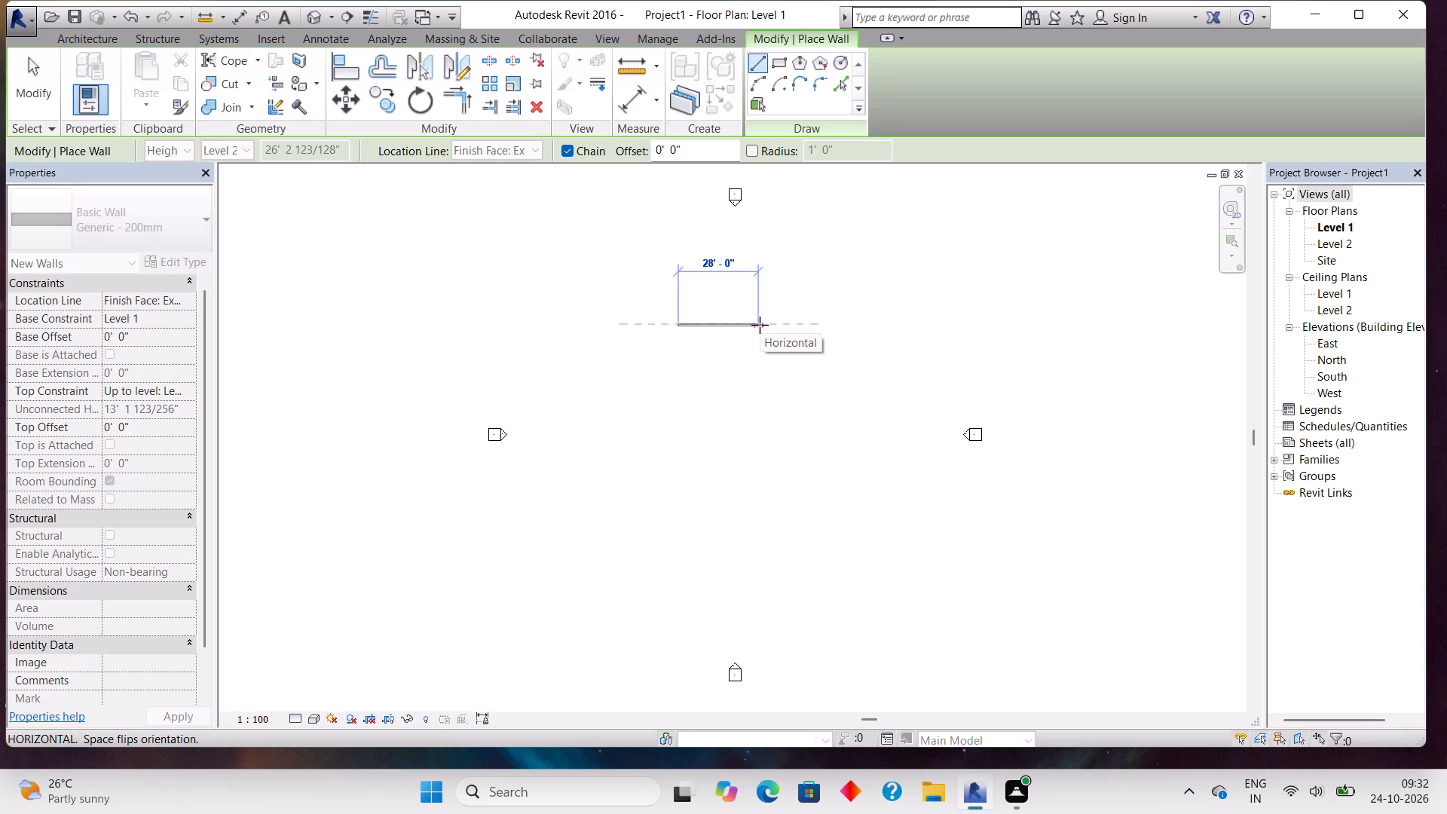
{"action": "type", "text": "40"}
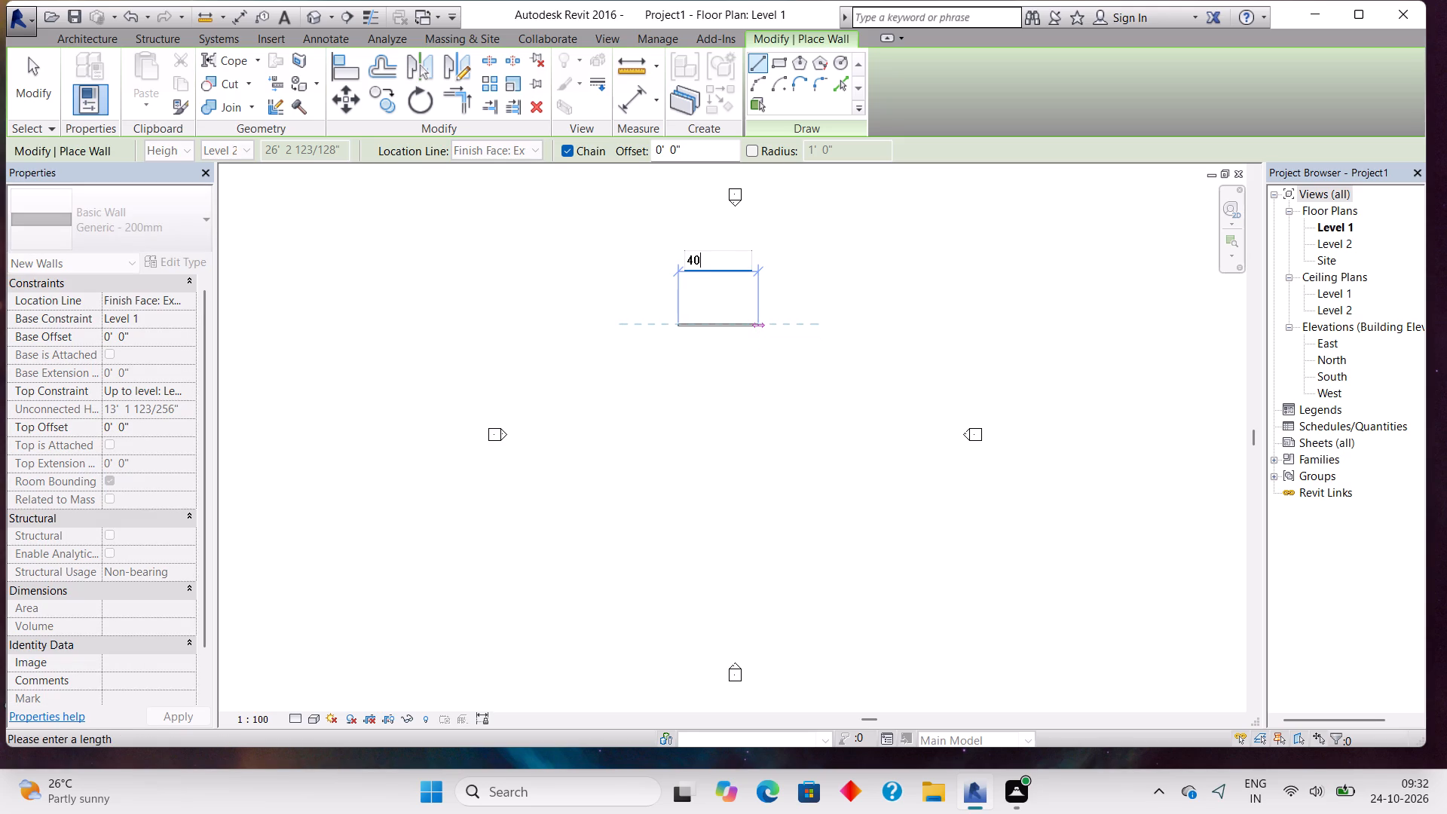
{"action": "key", "text": "Return"}
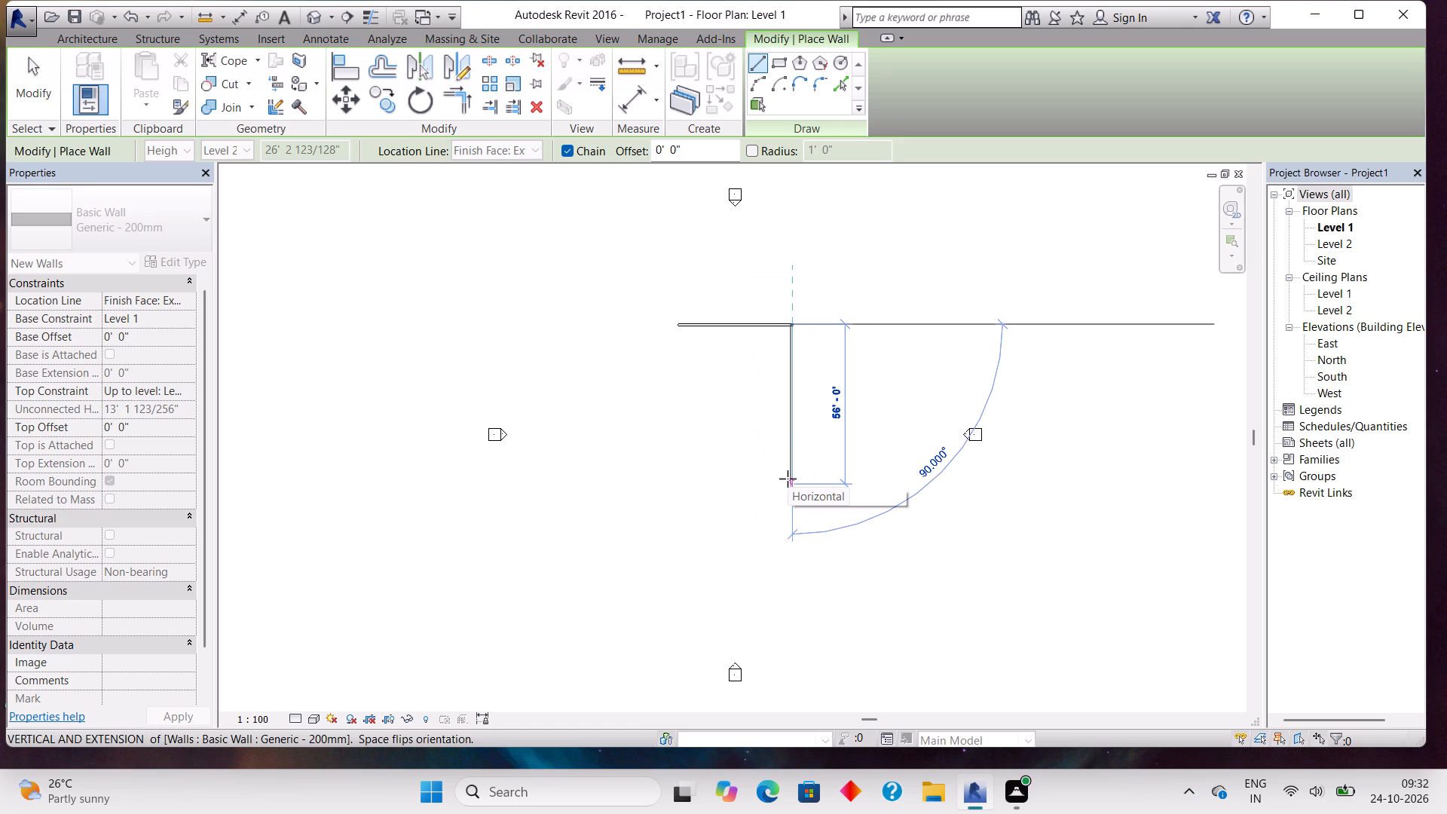
{"action": "type", "text": "42"}
{"action": "key", "text": "Return"}
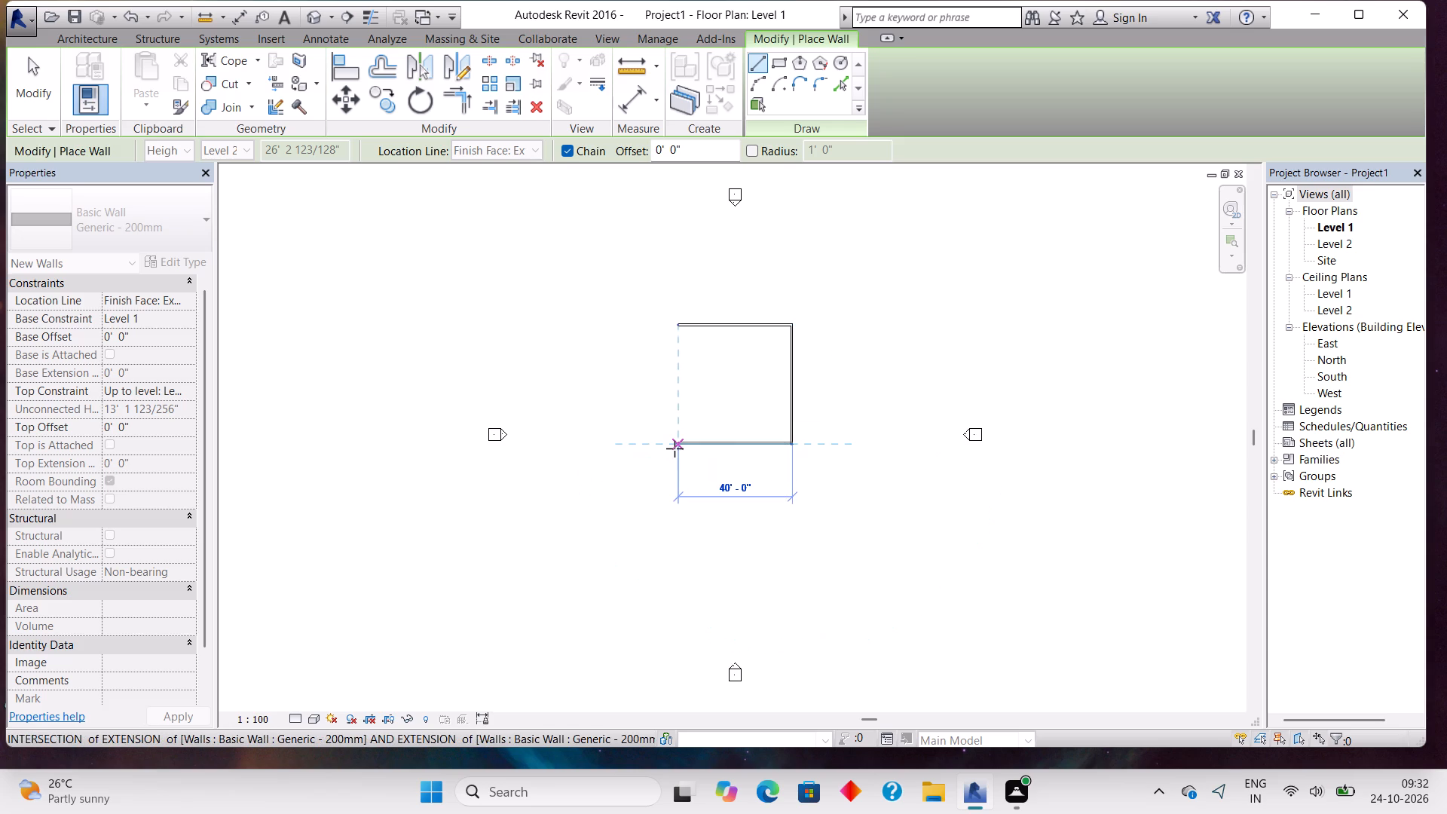
{"action": "left_click", "coordinate": [675, 448]}
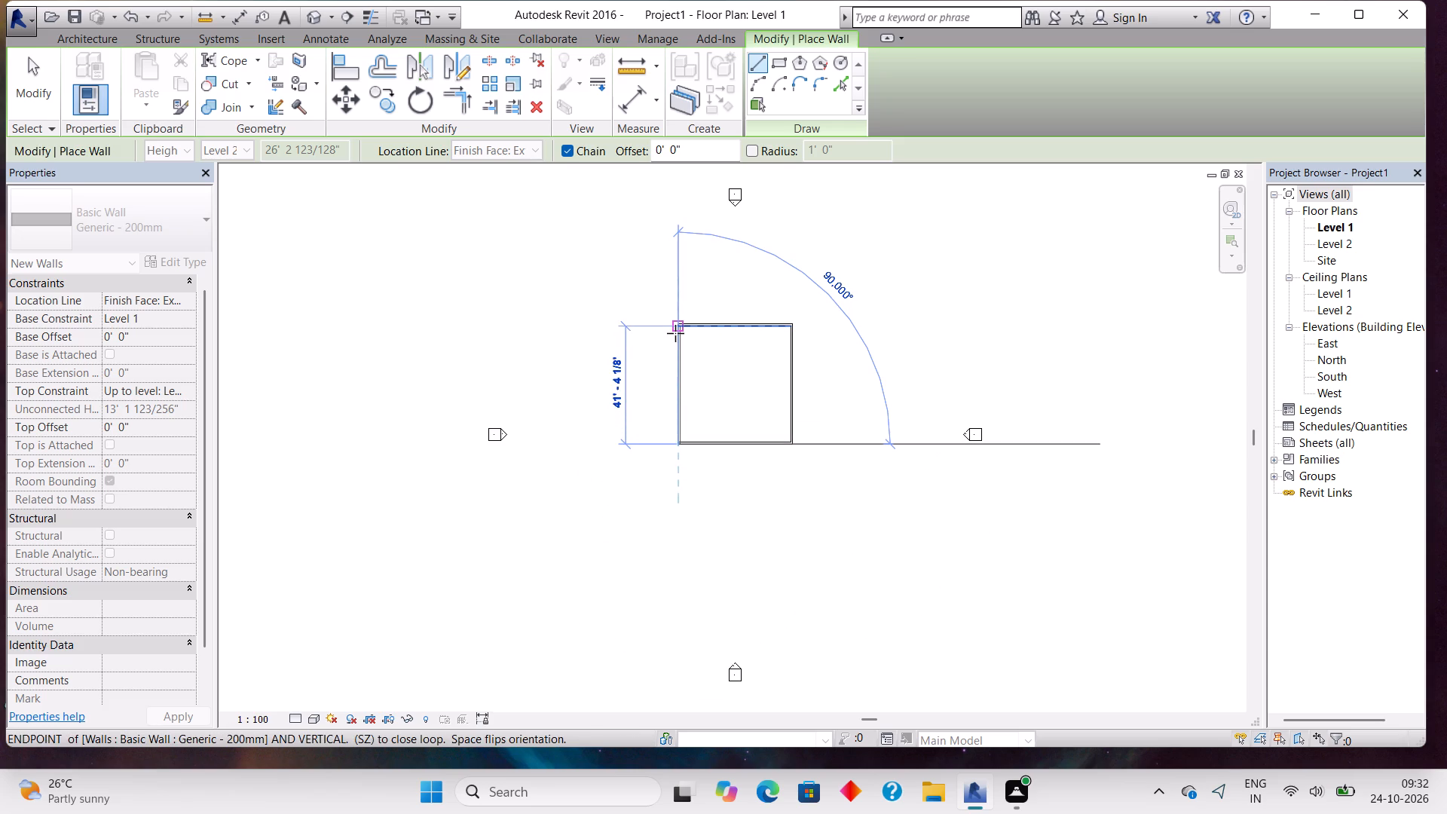
{"action": "left_click", "coordinate": [675, 333]}
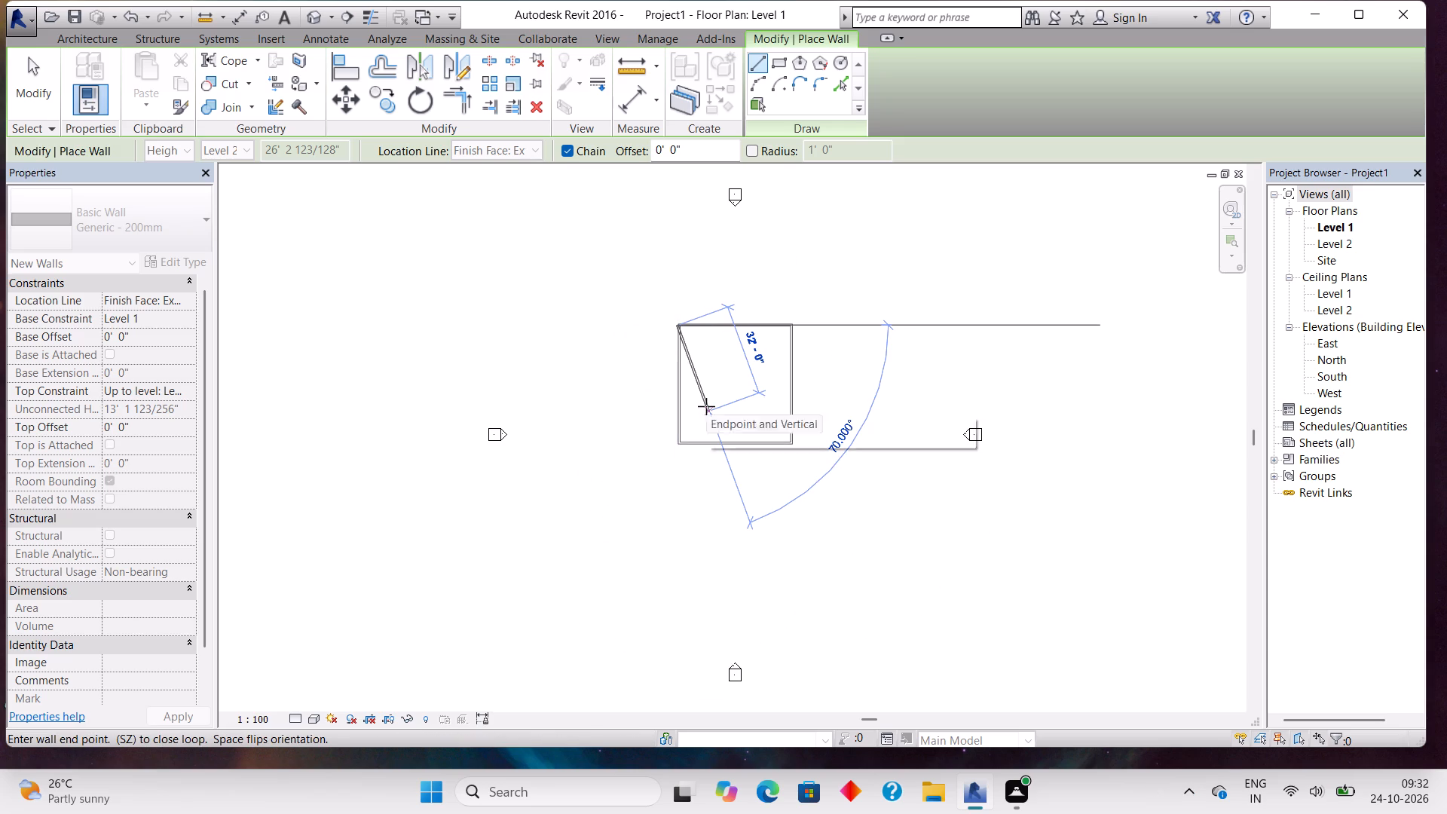
{"action": "key", "text": "Escape"}
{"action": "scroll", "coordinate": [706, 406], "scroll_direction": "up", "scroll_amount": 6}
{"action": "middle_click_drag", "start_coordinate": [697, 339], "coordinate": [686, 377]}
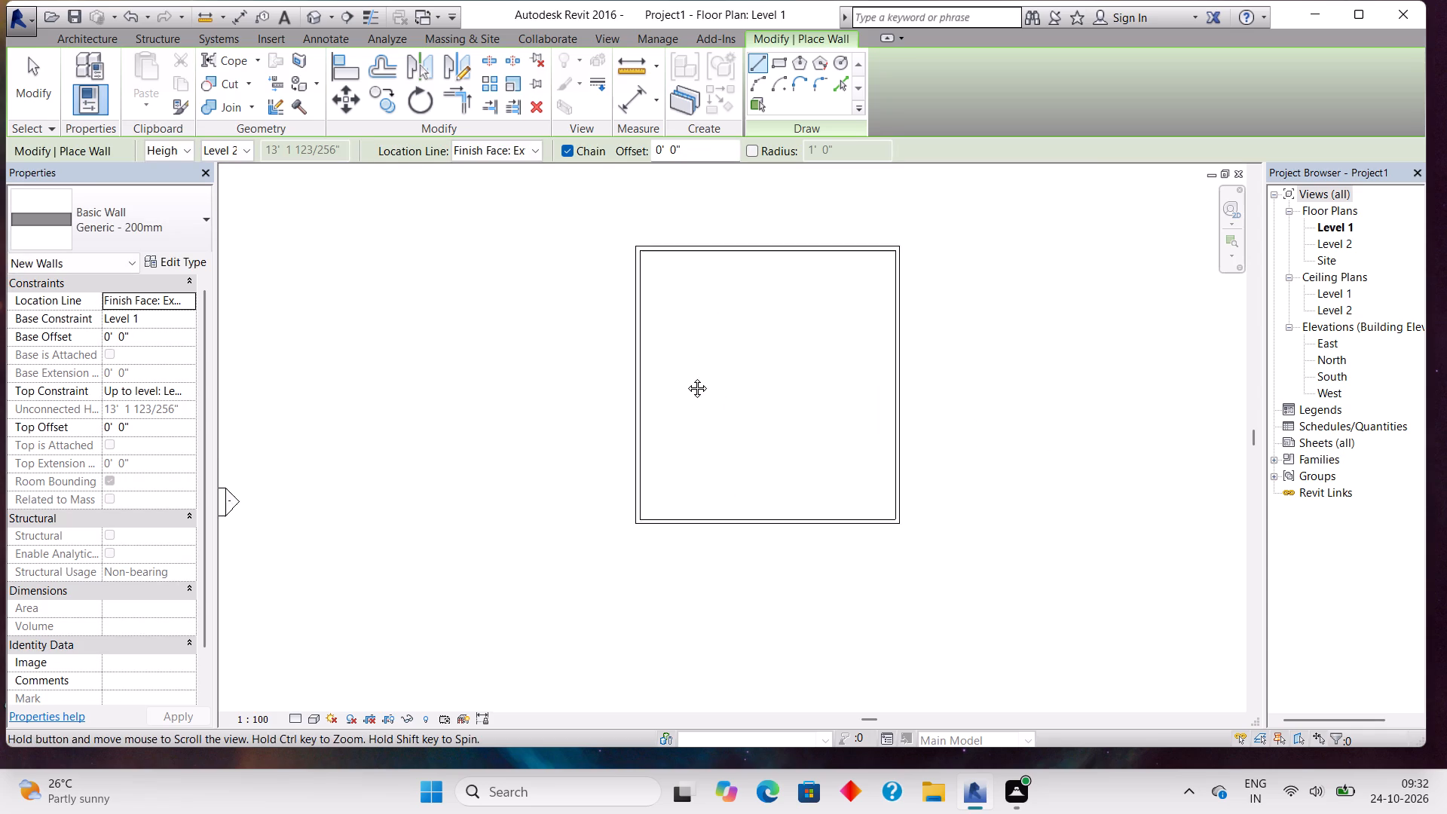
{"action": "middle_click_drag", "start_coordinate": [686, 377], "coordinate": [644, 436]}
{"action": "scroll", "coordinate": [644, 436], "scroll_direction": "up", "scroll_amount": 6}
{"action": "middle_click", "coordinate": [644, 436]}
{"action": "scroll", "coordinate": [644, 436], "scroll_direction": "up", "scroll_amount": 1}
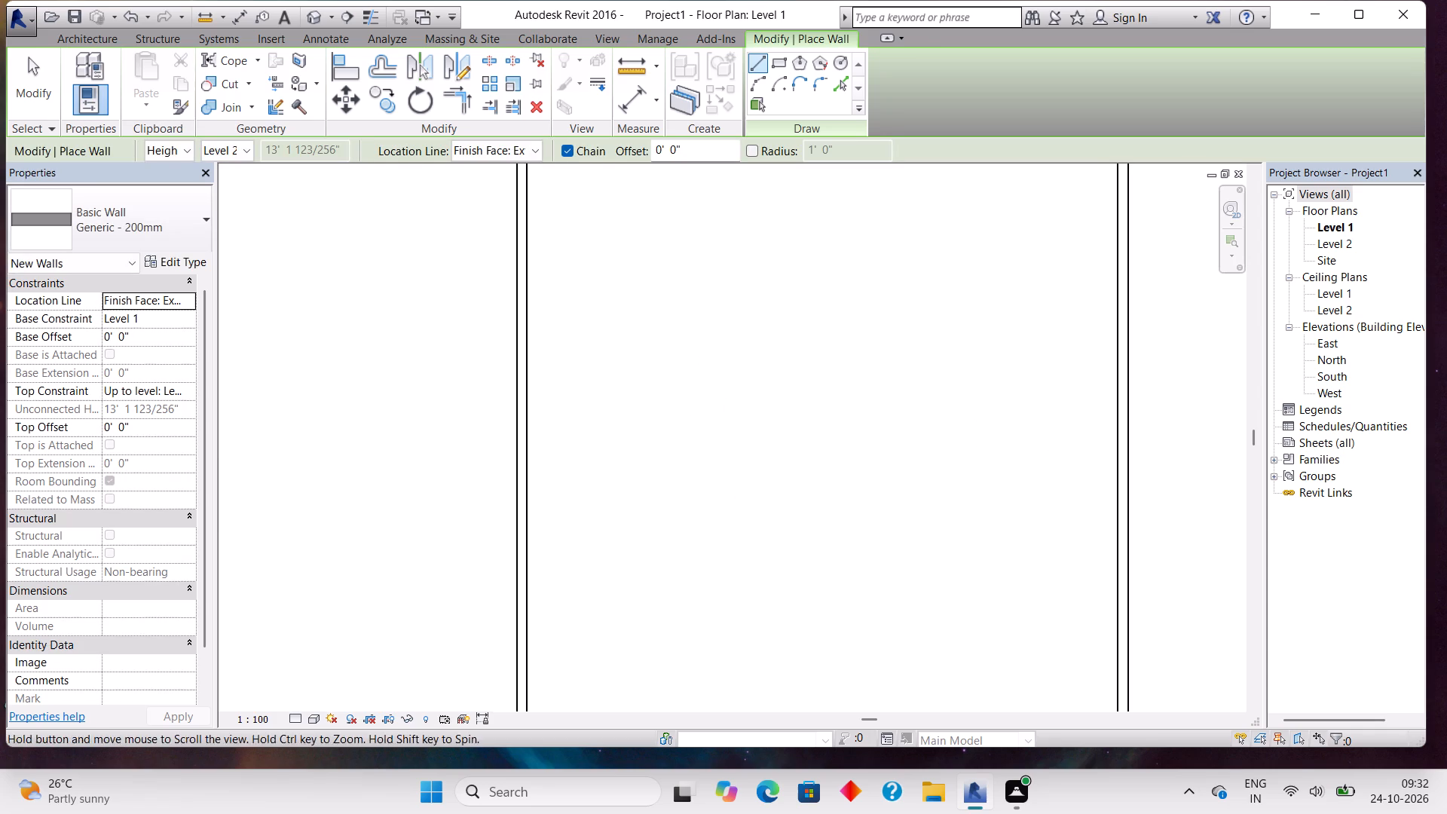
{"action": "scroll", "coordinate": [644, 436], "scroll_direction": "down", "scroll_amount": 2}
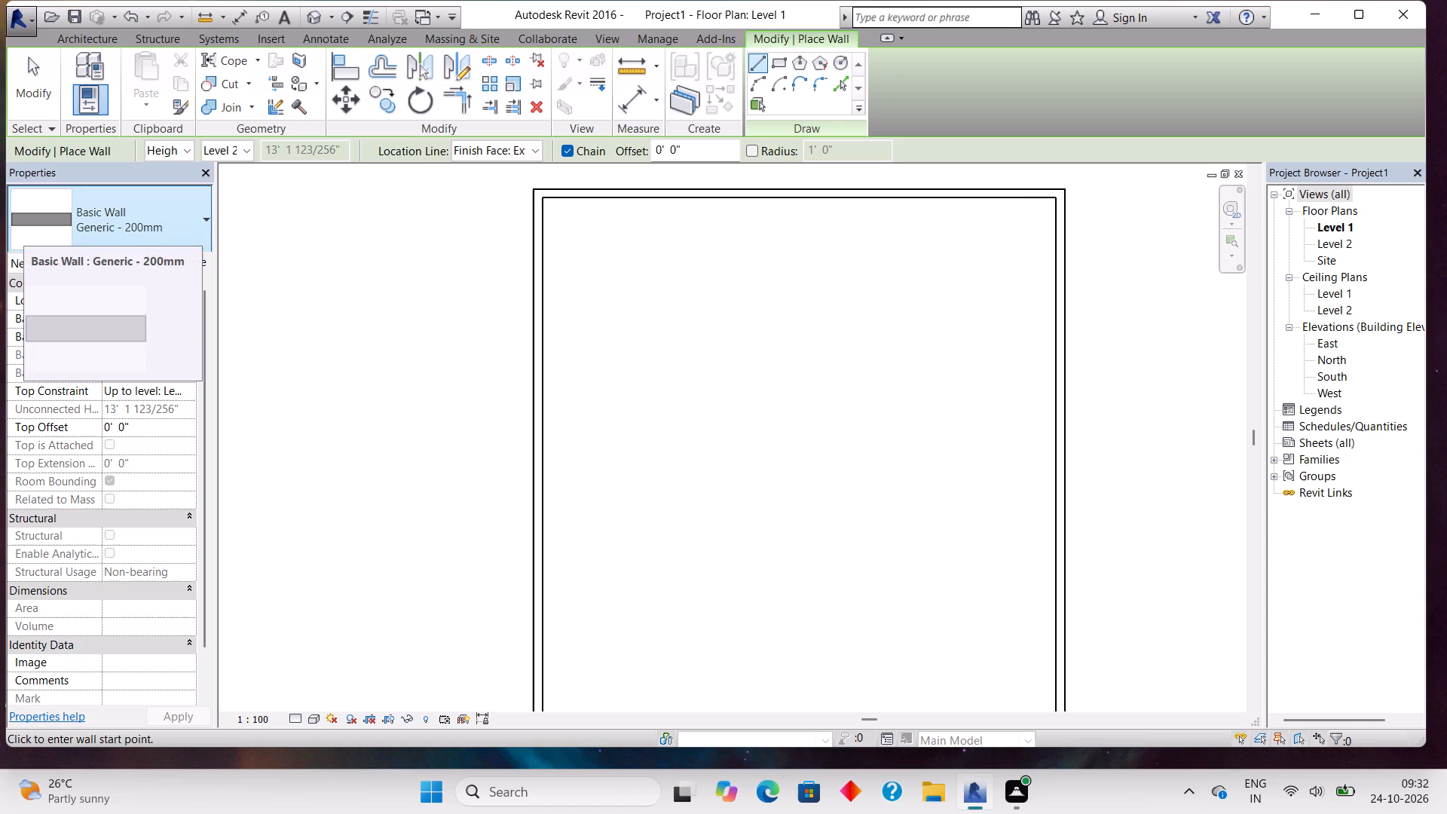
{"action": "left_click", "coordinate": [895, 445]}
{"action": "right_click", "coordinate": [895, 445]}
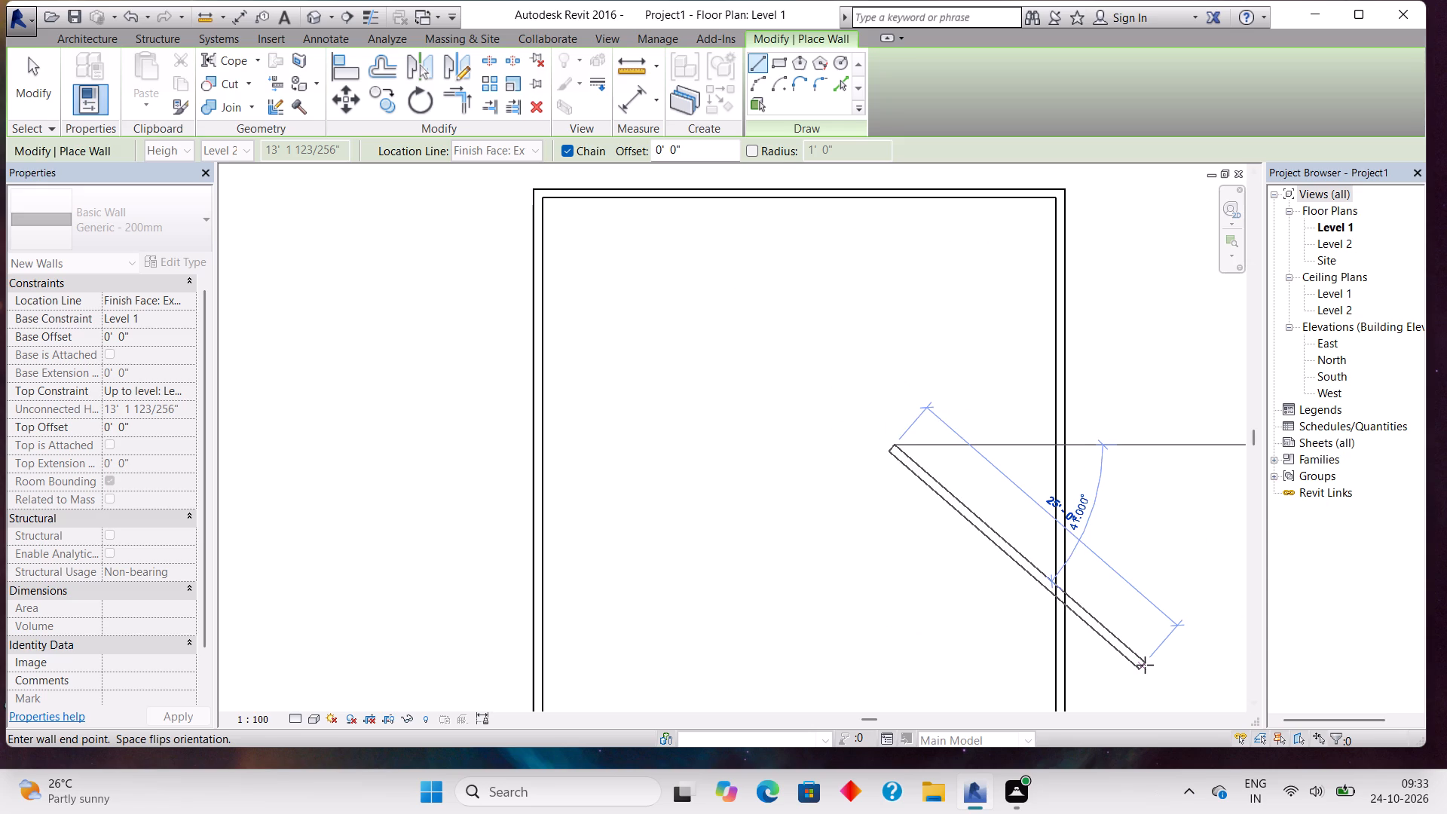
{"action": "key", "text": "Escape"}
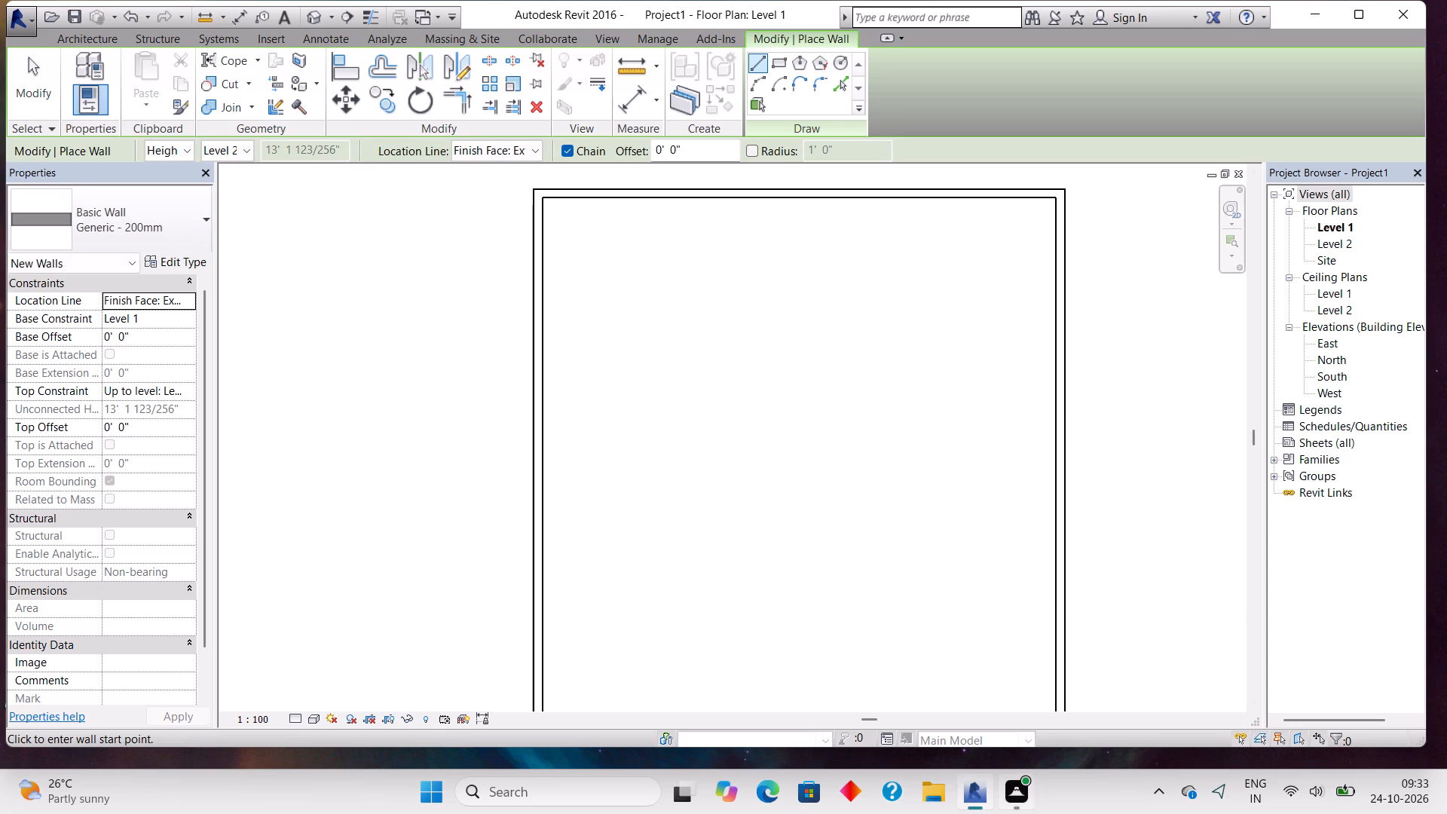
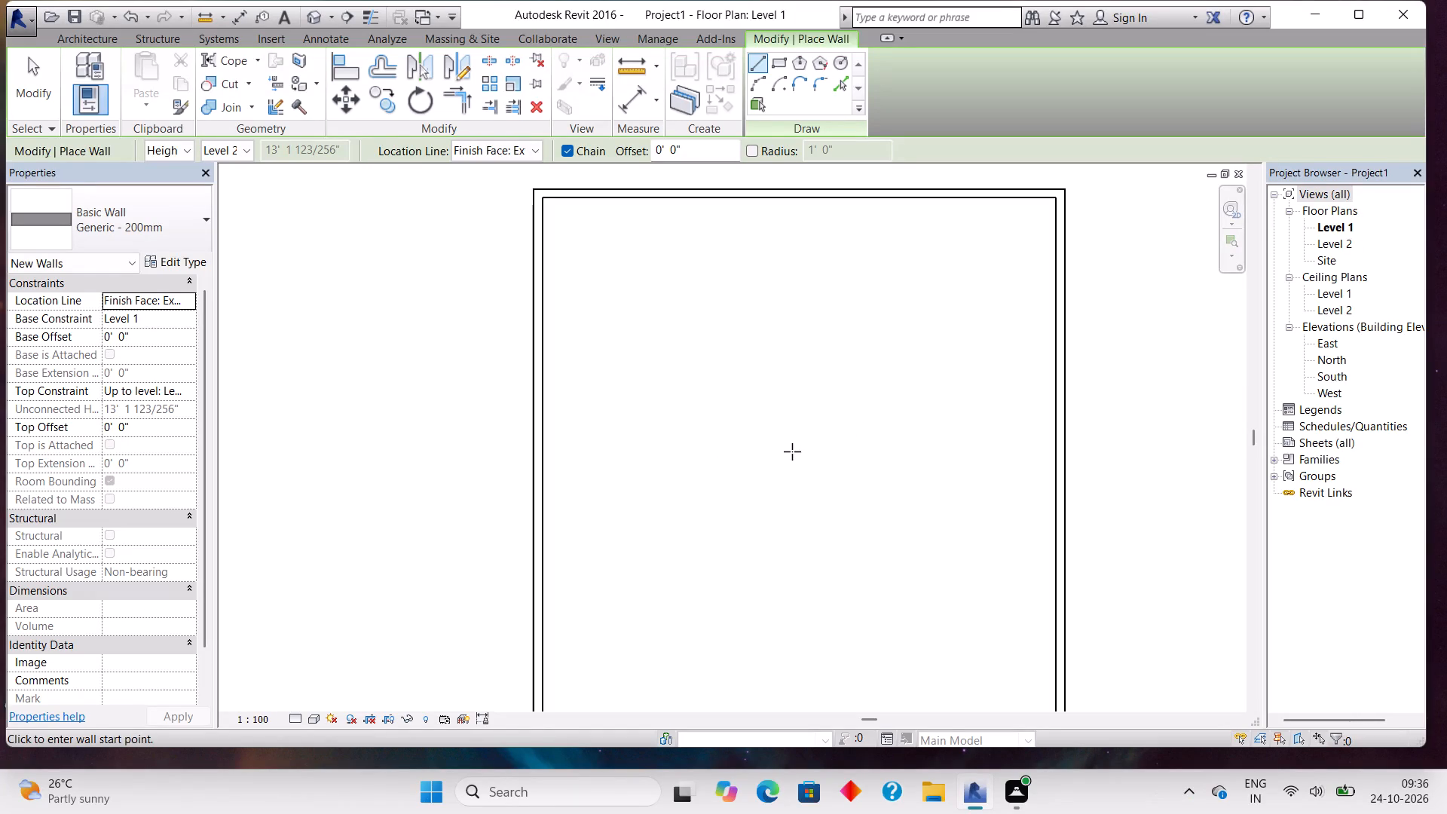
Switch the type for new walls to Basic Wall Generic - 150mm.
{"action": "left_click", "coordinate": [135, 216]}
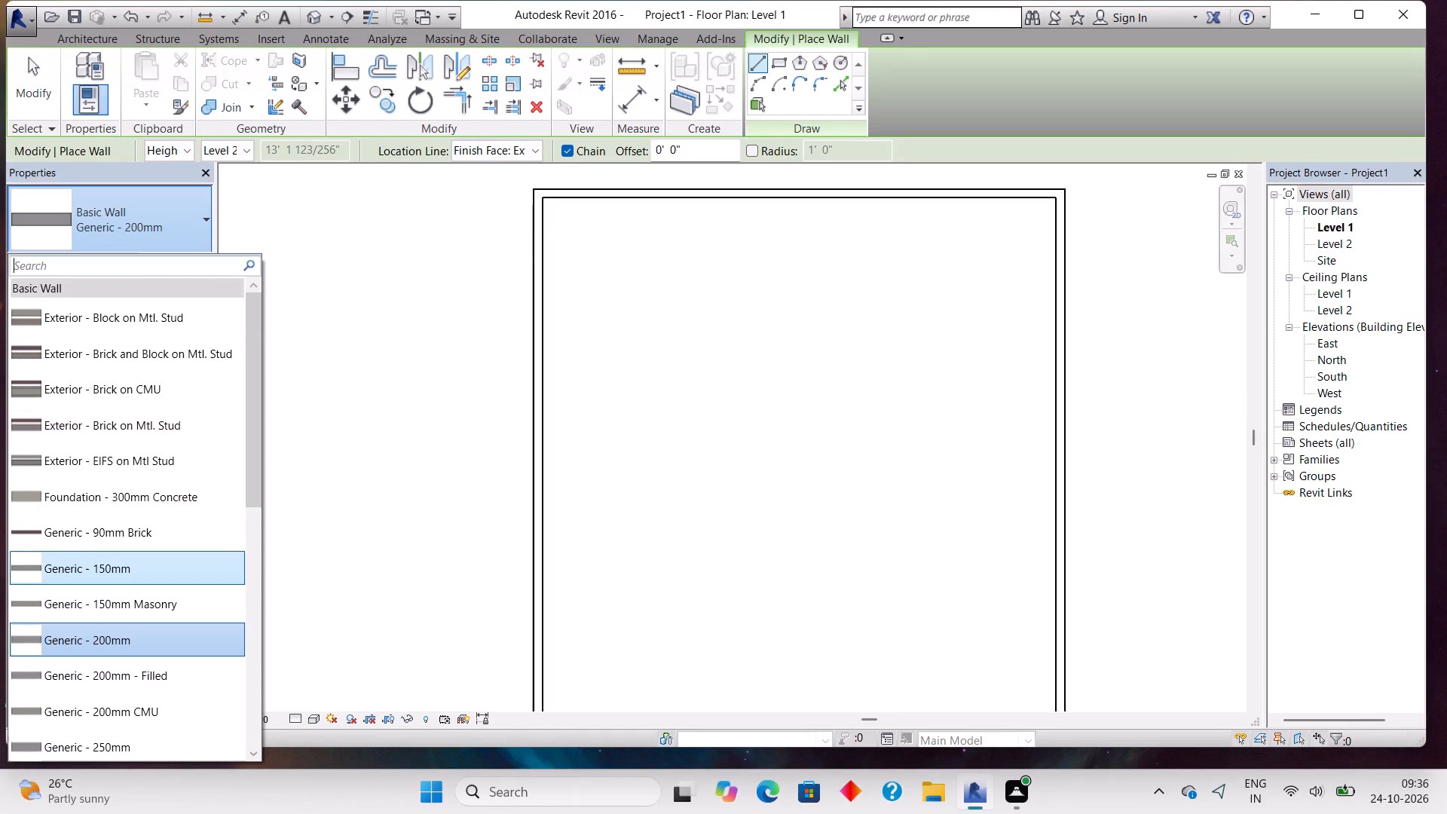
{"action": "left_click", "coordinate": [109, 557]}
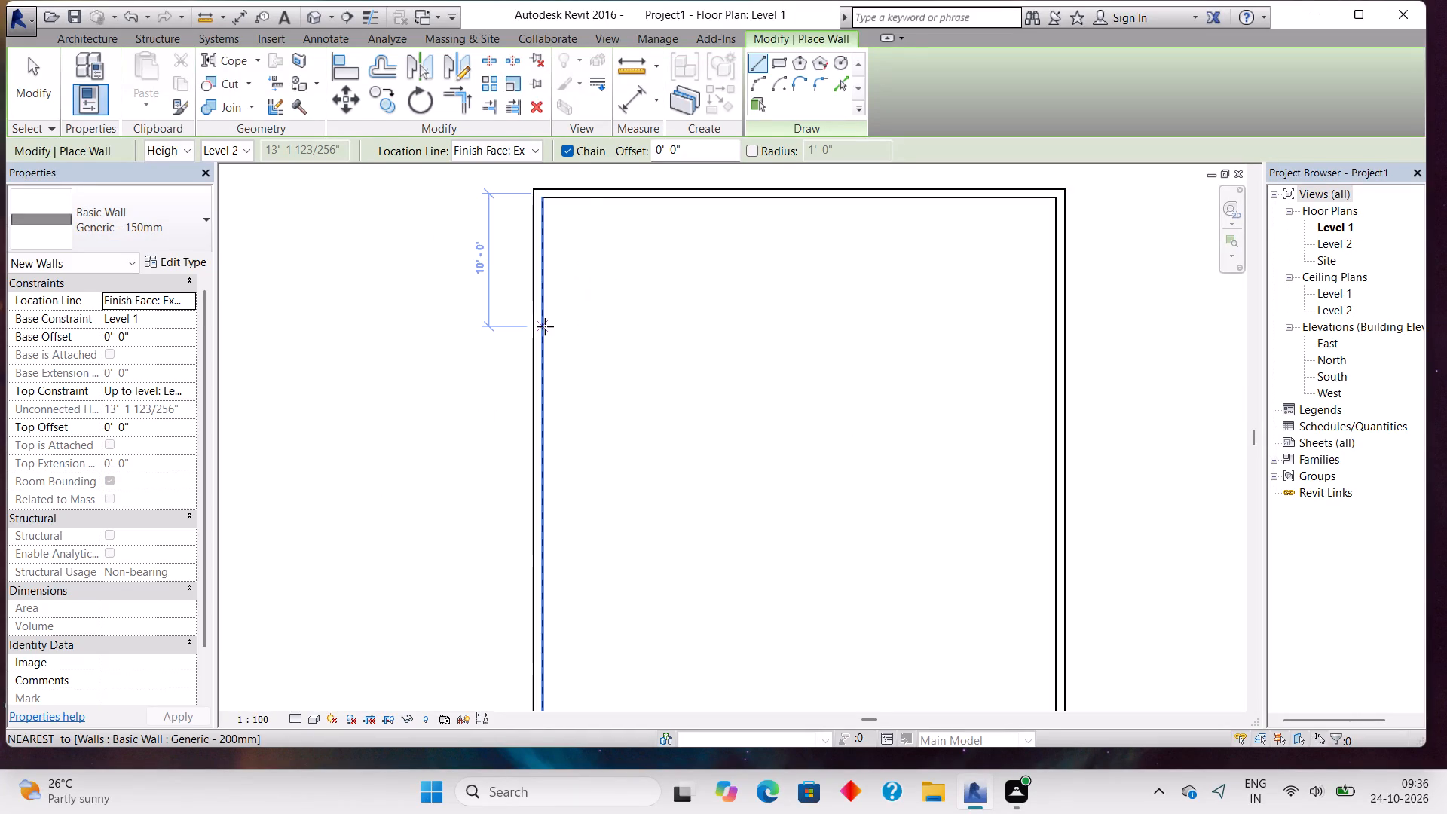
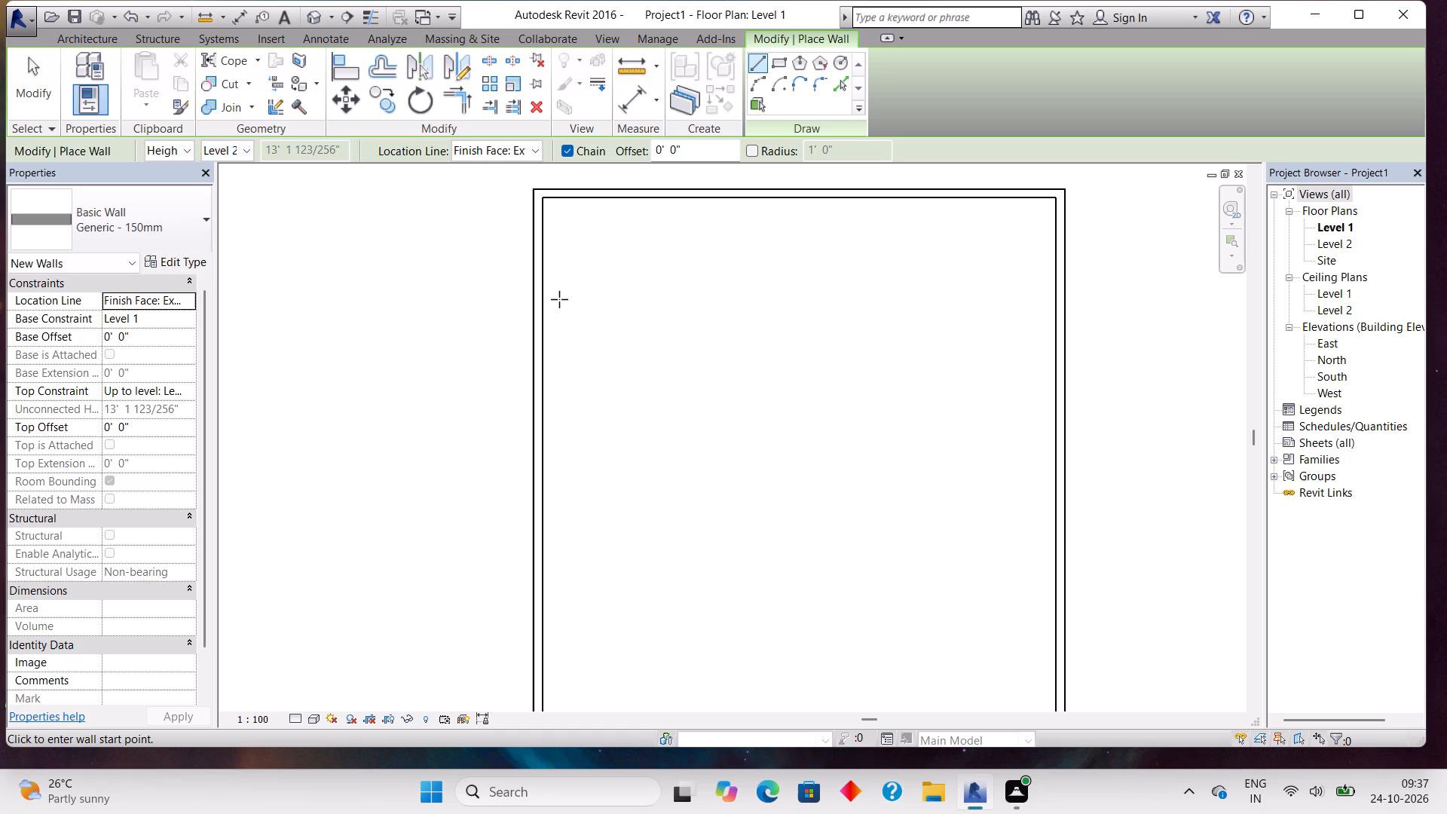
Start a Generic - 150mm interior wall at the inner face of the left exterior wall, below the building's upper-left corner.
{"action": "left_click", "coordinate": [546, 361]}
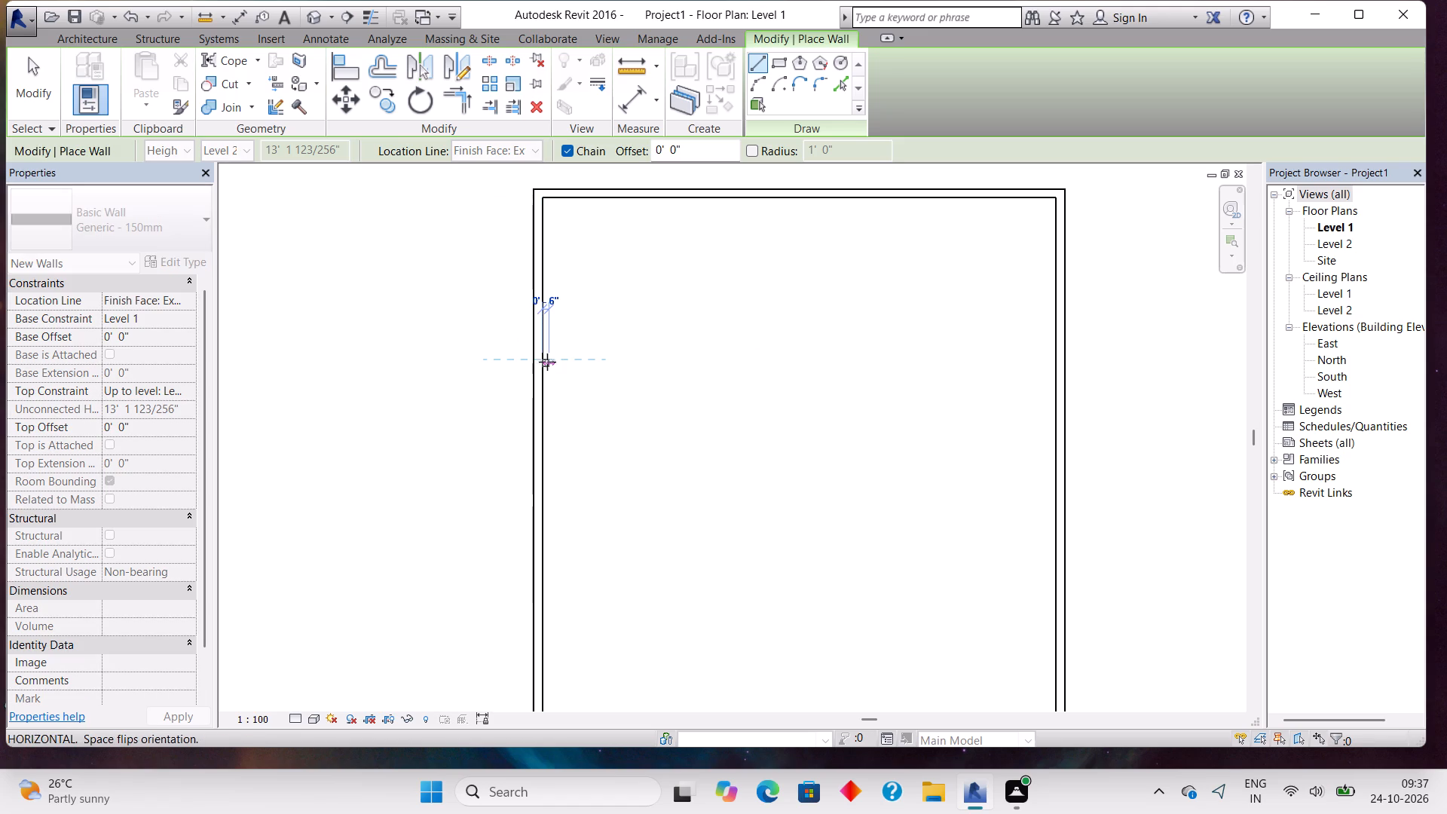
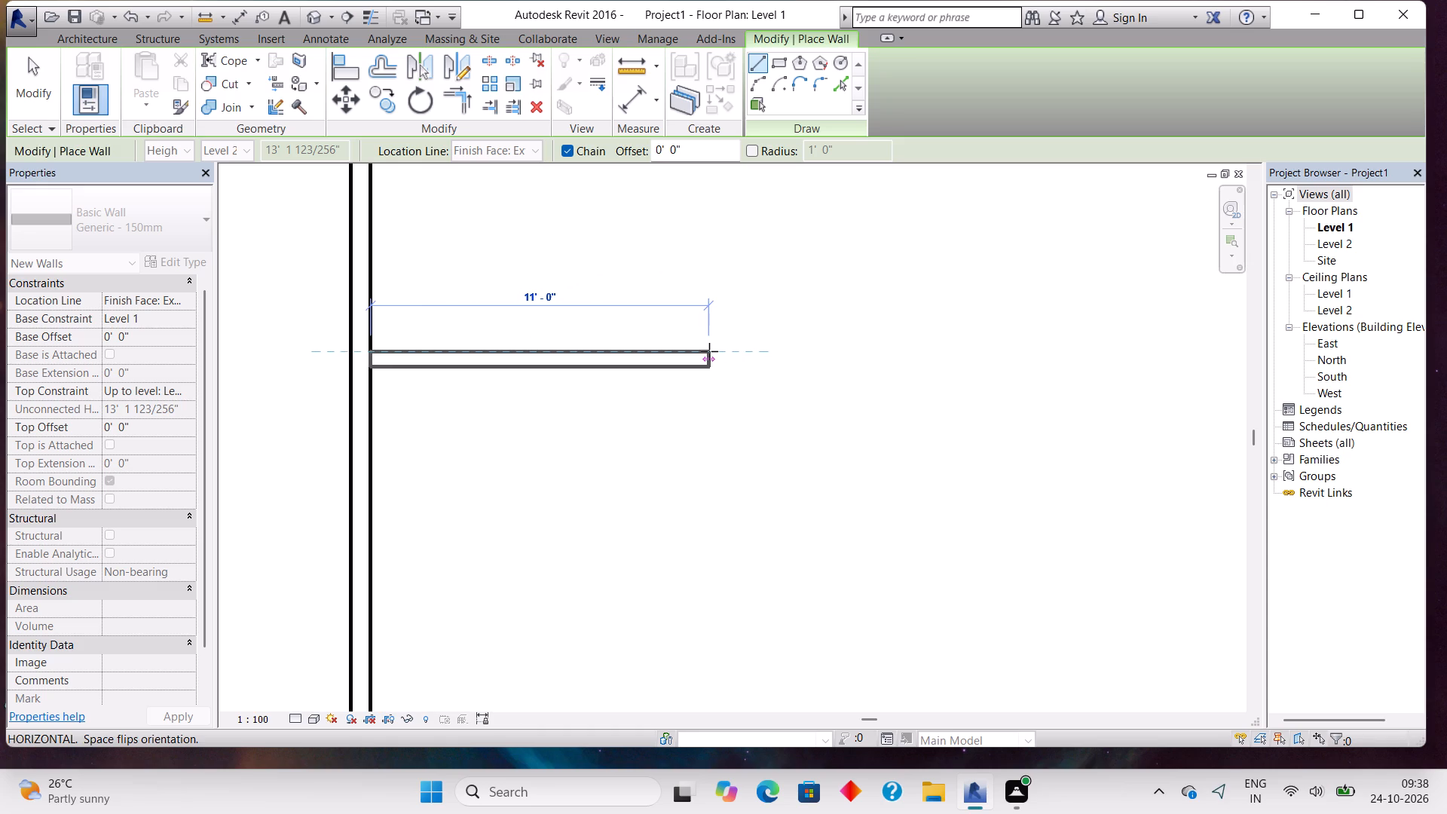
Finish the upper-left room: run the wall about 10'-7" horizontally, and turn it up about 12' to meet the top exterior wall.
{"action": "scroll", "coordinate": [709, 351], "scroll_direction": "up", "scroll_amount": 3}
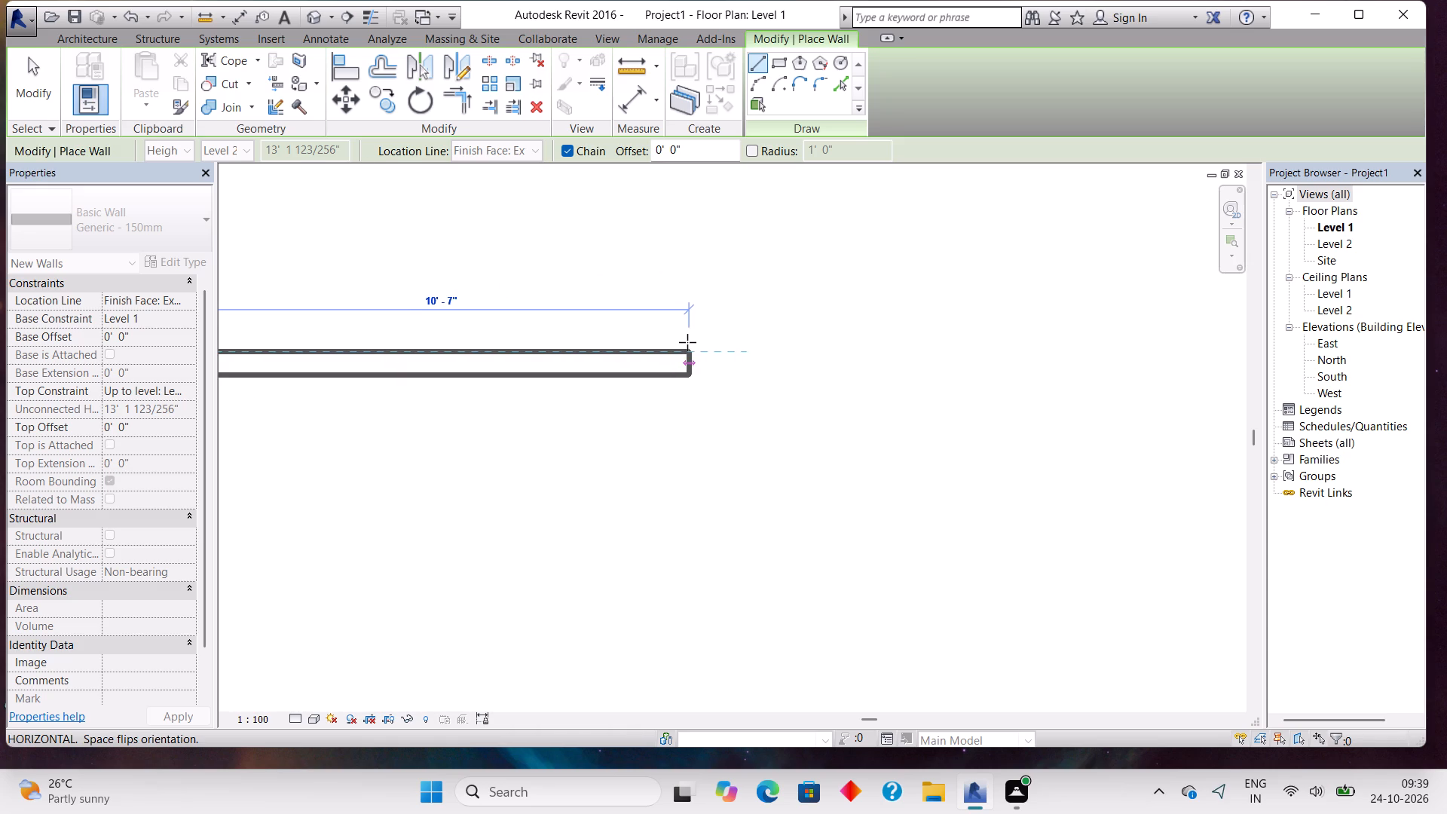
{"action": "left_click", "coordinate": [687, 342]}
{"action": "middle_click_drag", "start_coordinate": [687, 194], "coordinate": [682, 248]}
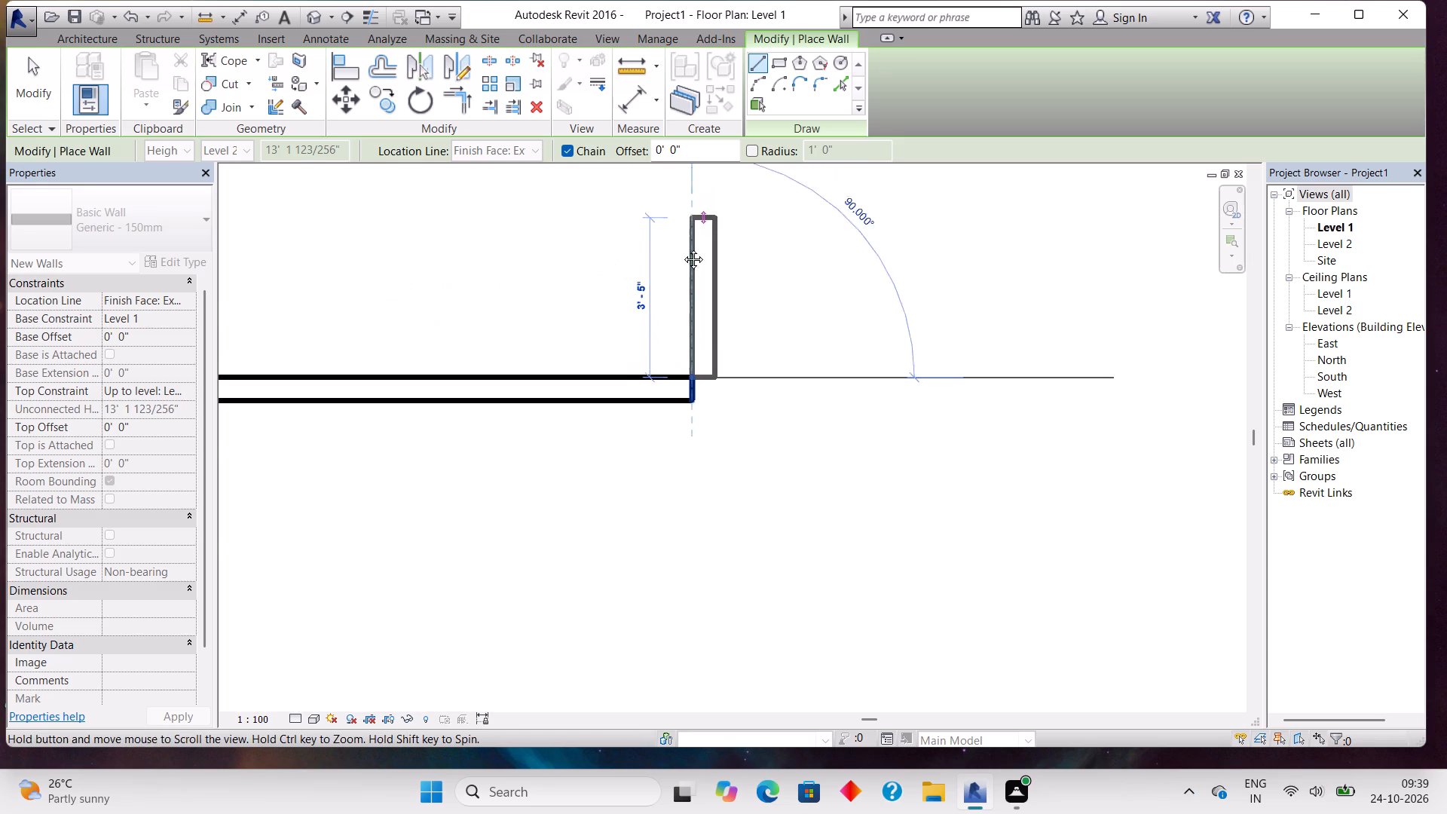
{"action": "middle_click_drag", "start_coordinate": [682, 248], "coordinate": [741, 474]}
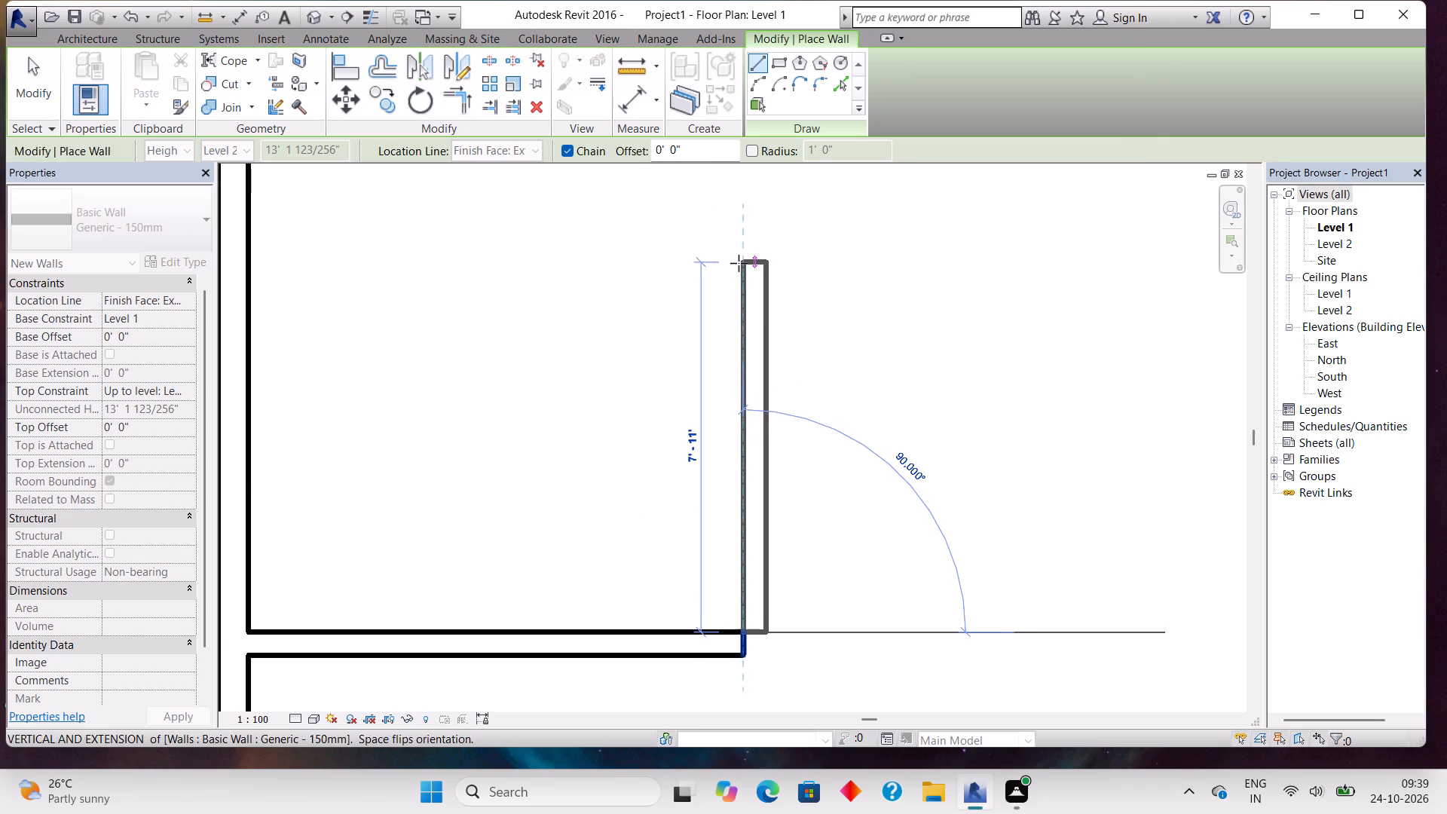
{"action": "middle_click_drag", "start_coordinate": [739, 263], "coordinate": [765, 491]}
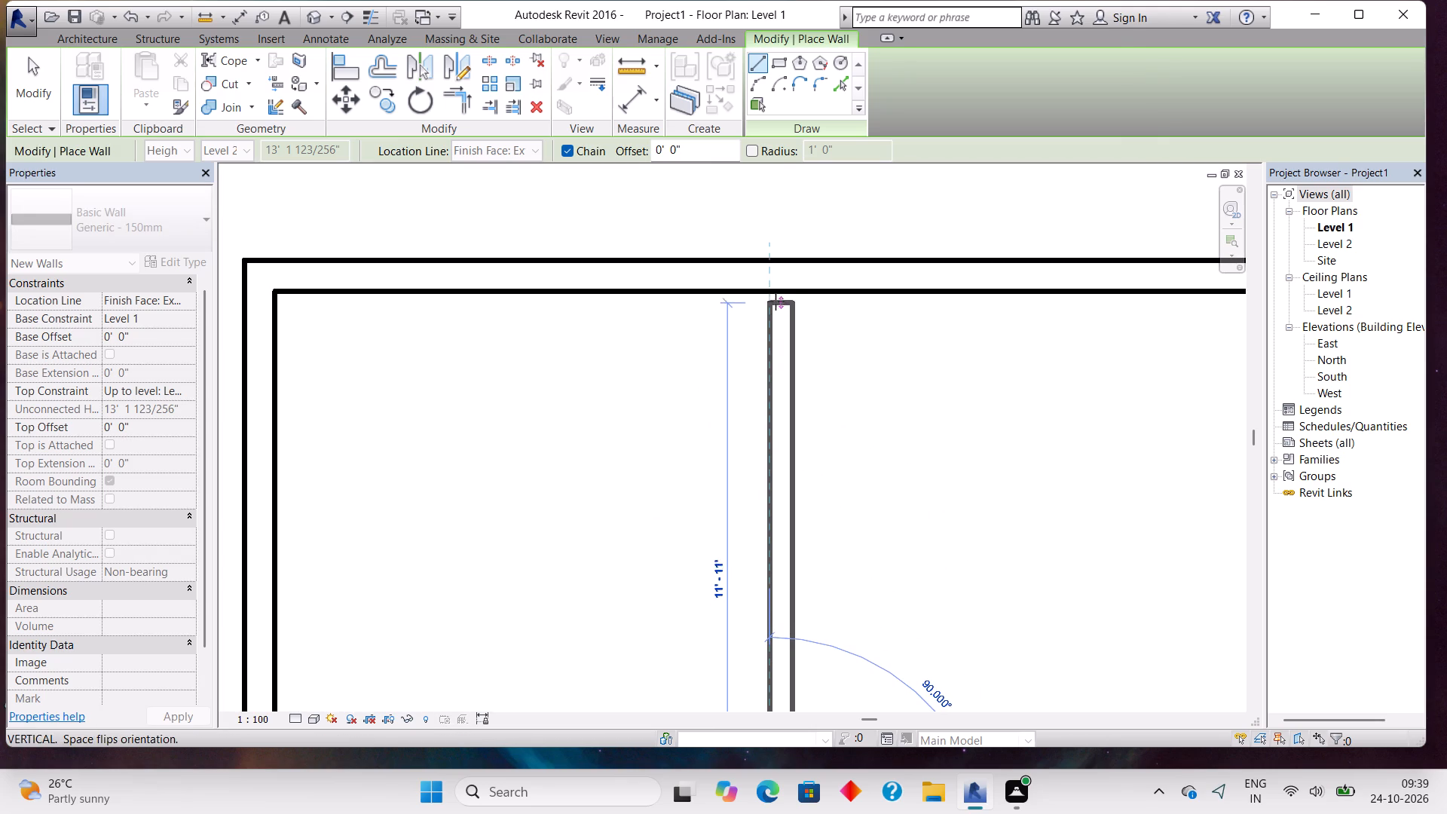
{"action": "left_click", "coordinate": [776, 299]}
{"action": "scroll", "coordinate": [804, 470], "scroll_direction": "down", "scroll_amount": 7}
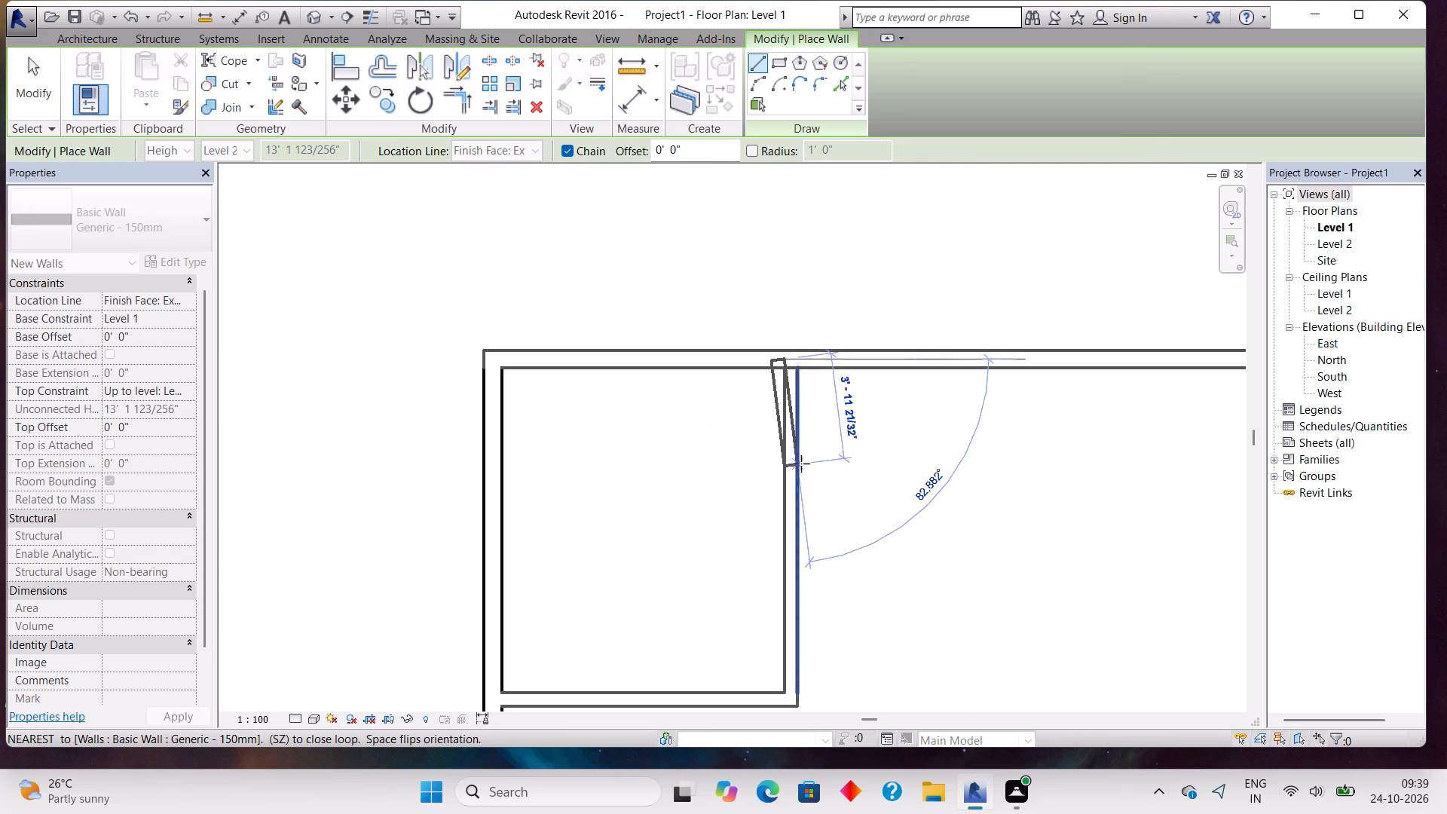
{"action": "scroll", "coordinate": [801, 464], "scroll_direction": "down", "scroll_amount": 3}
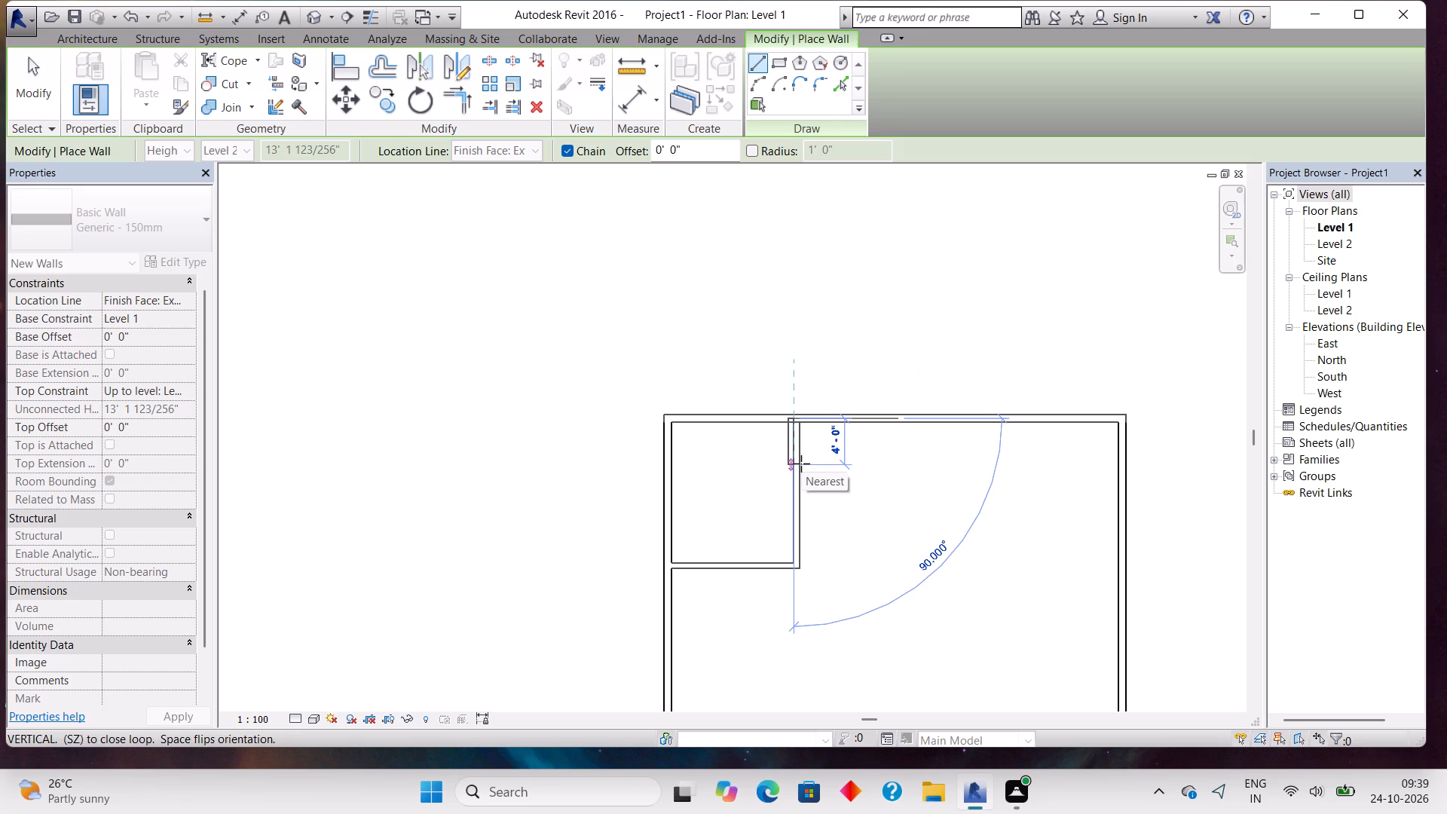
{"action": "key", "text": "Escape"}
Enclose an upper-right room with a wall about 12'-2" down from the top exterior wall and about 11'-2" across to the right exterior wall.
{"action": "scroll", "coordinate": [801, 464], "scroll_direction": "down", "scroll_amount": 7}
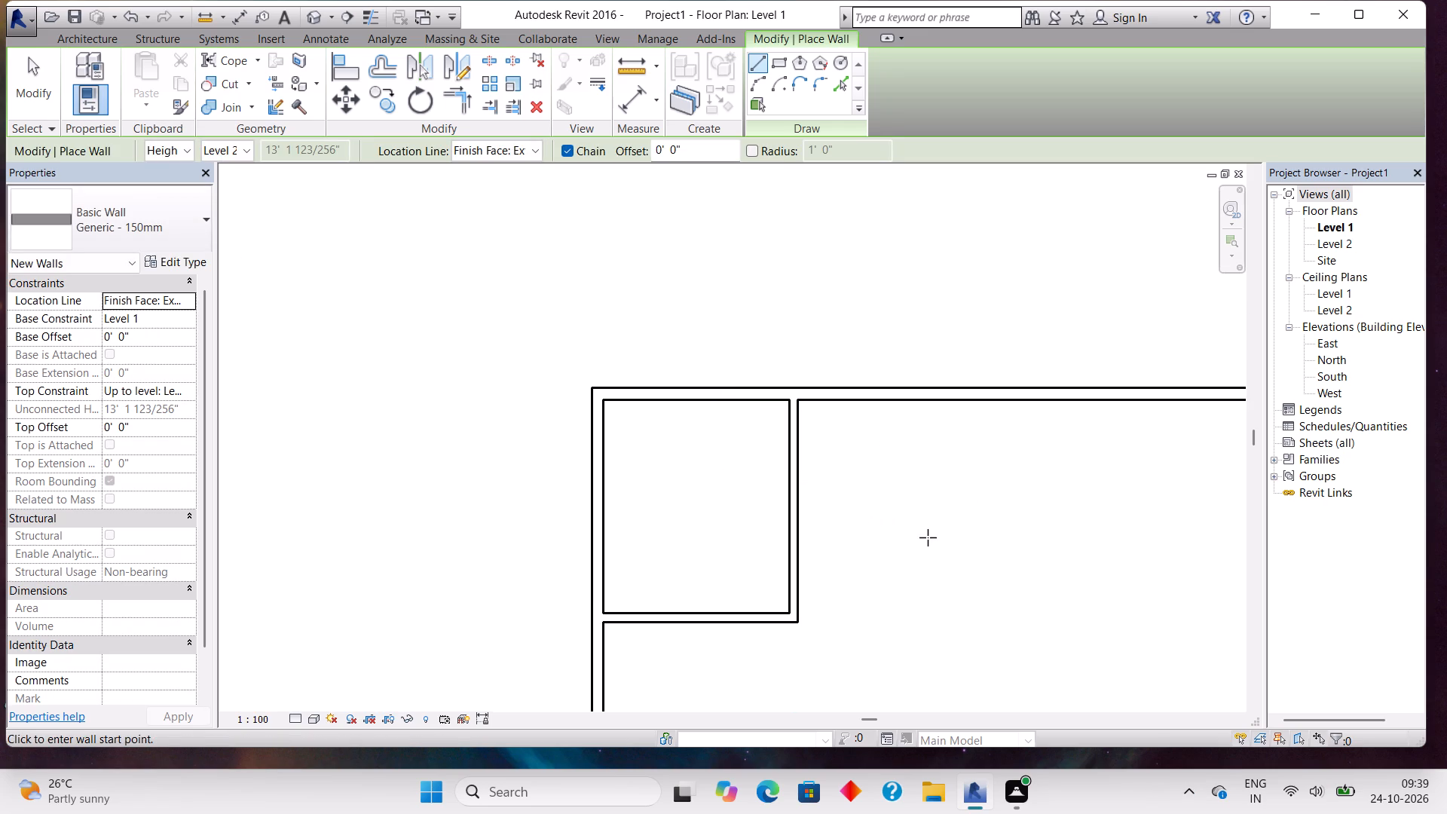
{"action": "middle_click_drag", "start_coordinate": [933, 529], "coordinate": [714, 454]}
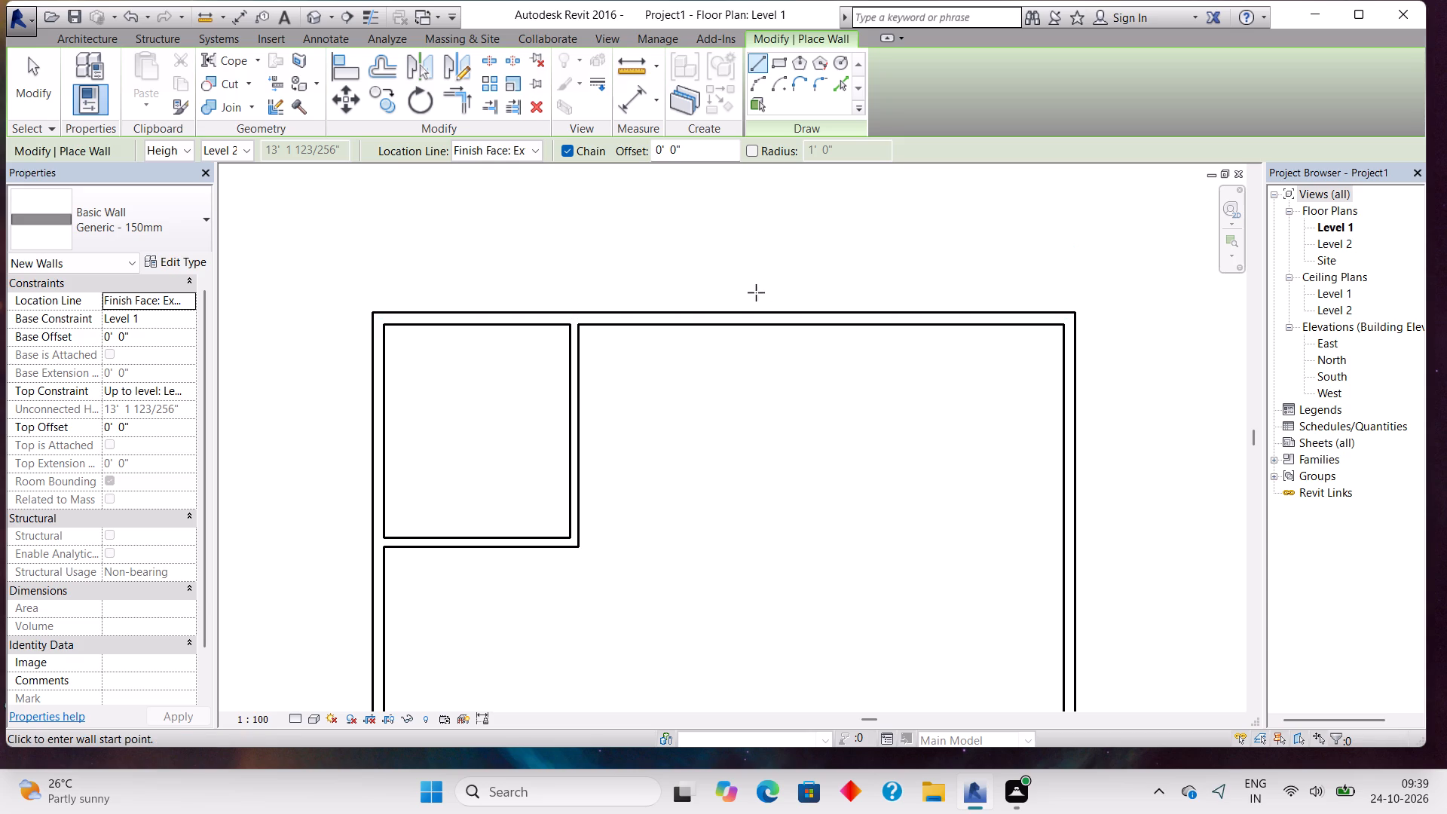
{"action": "left_click", "coordinate": [870, 332]}
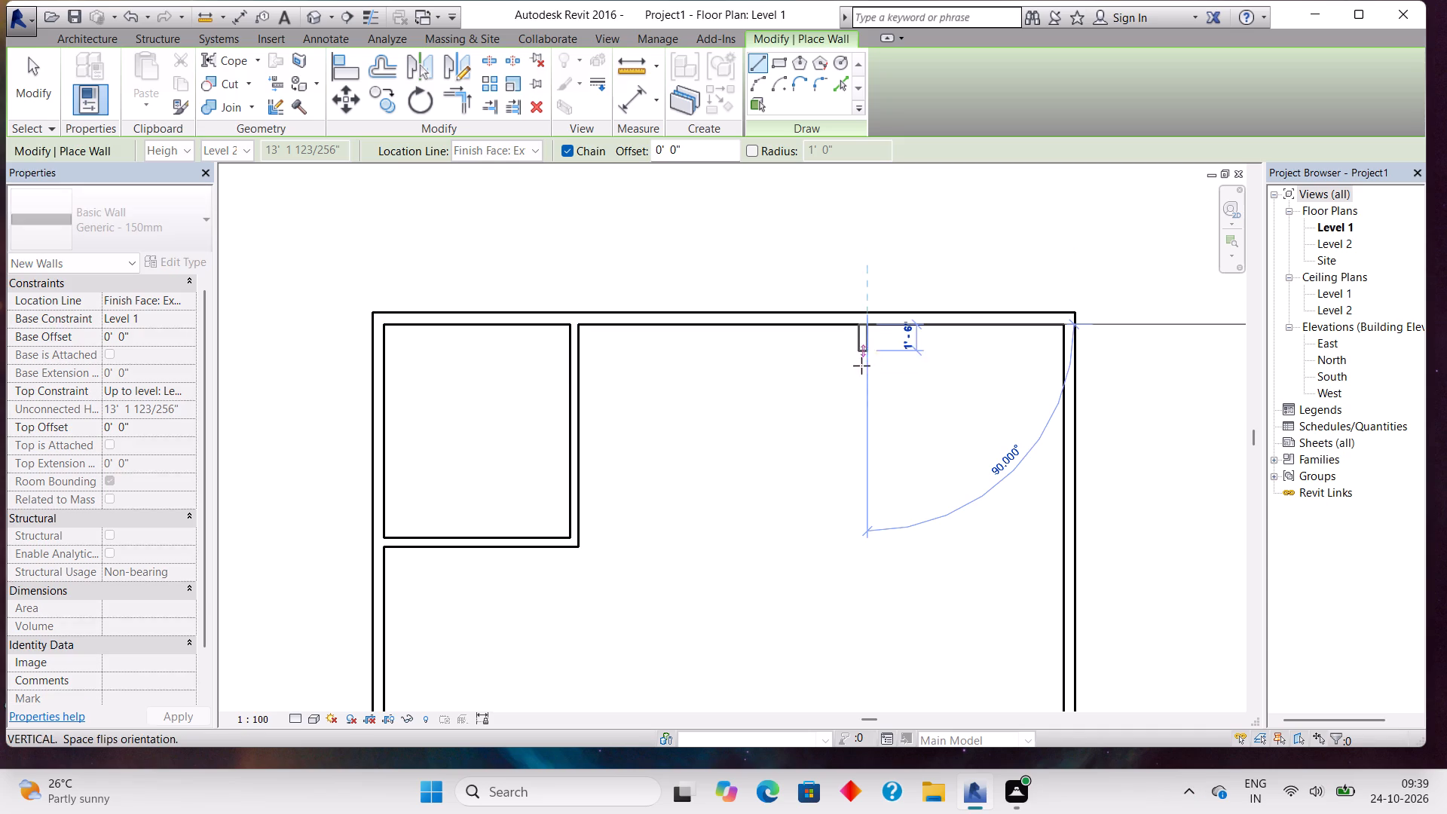
{"action": "left_click", "coordinate": [873, 536]}
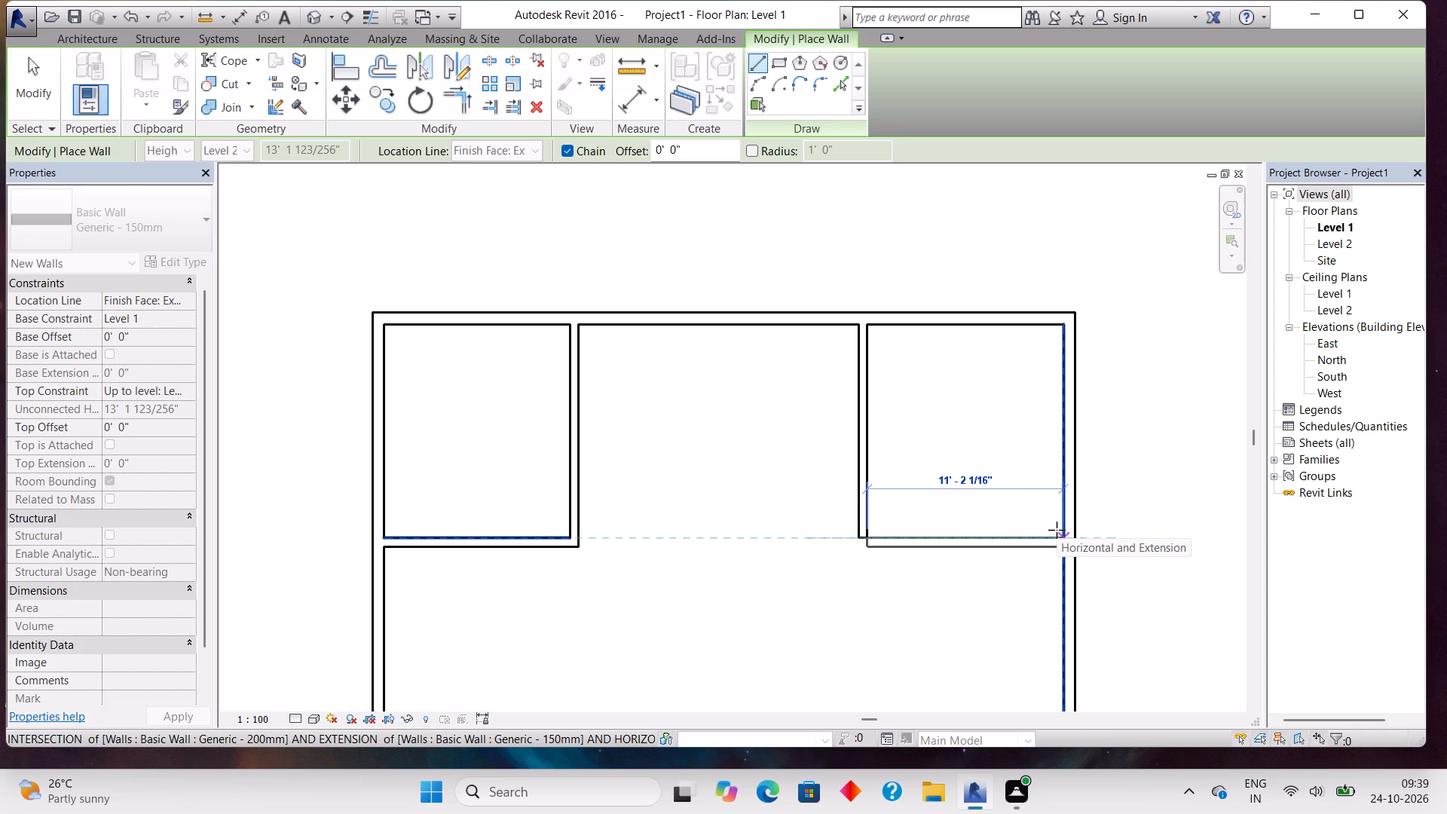
{"action": "left_click", "coordinate": [1057, 534]}
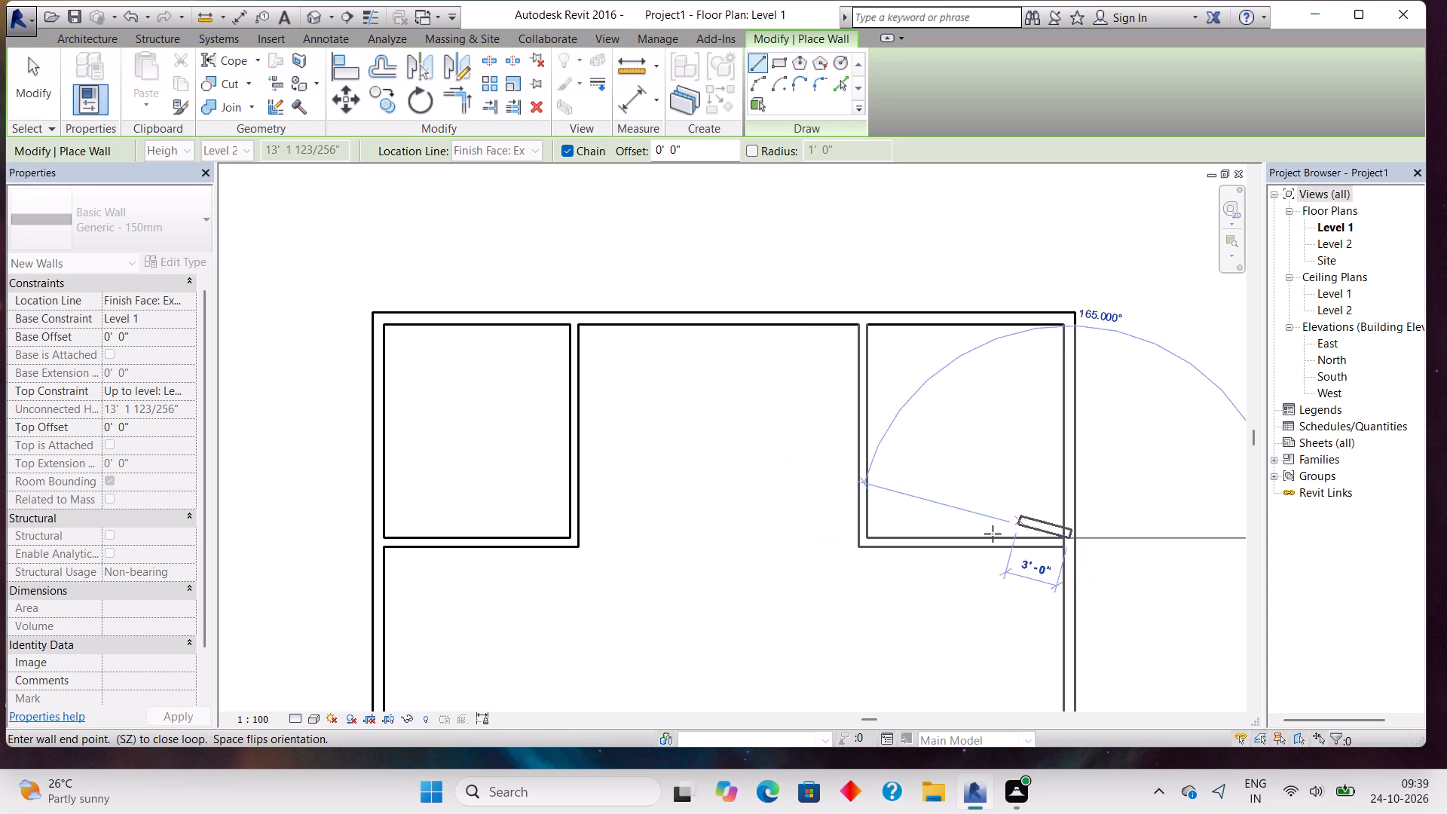
{"action": "key", "text": "Escape"}
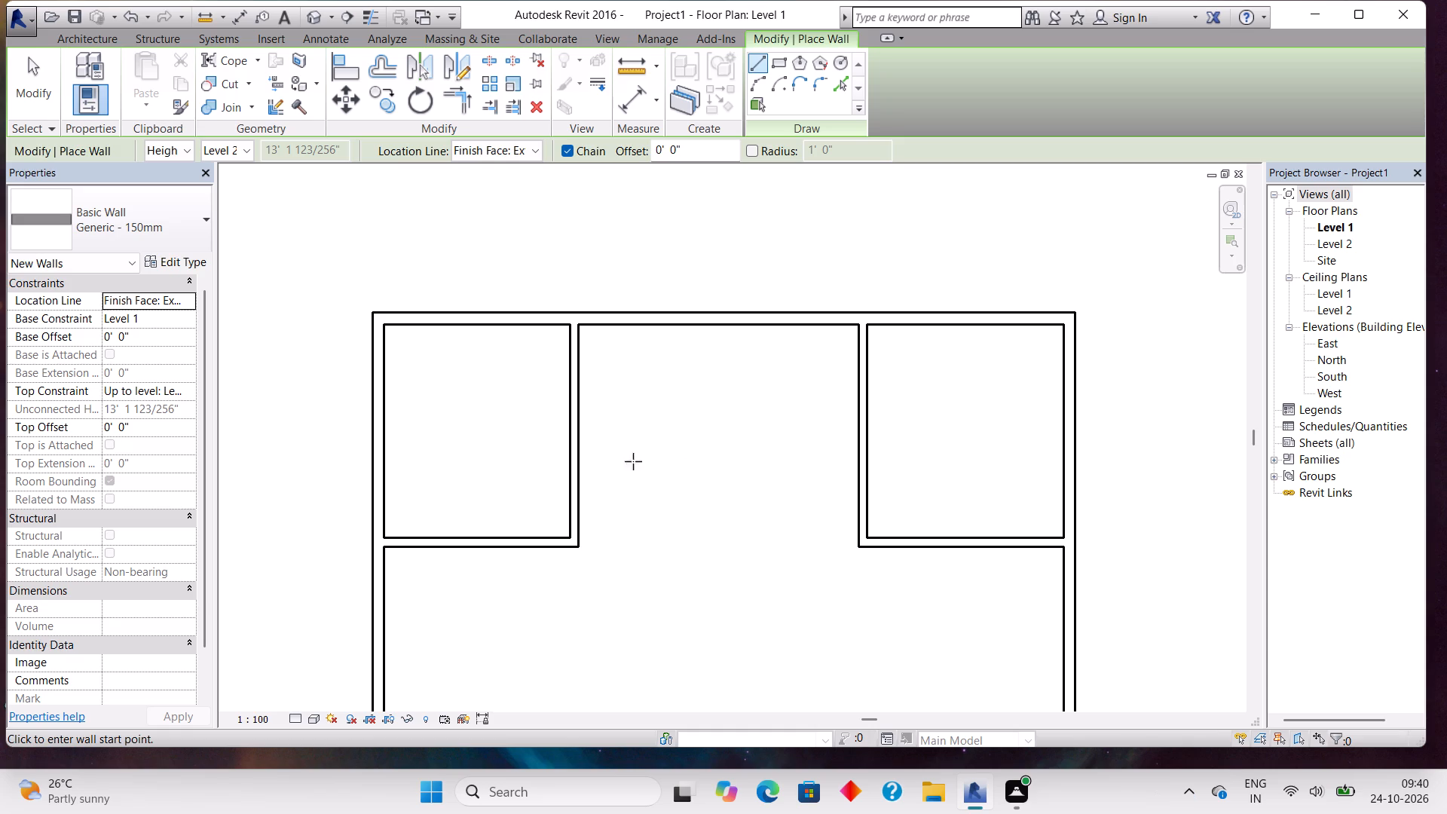
{"action": "middle_click_drag", "start_coordinate": [785, 573], "coordinate": [711, 507]}
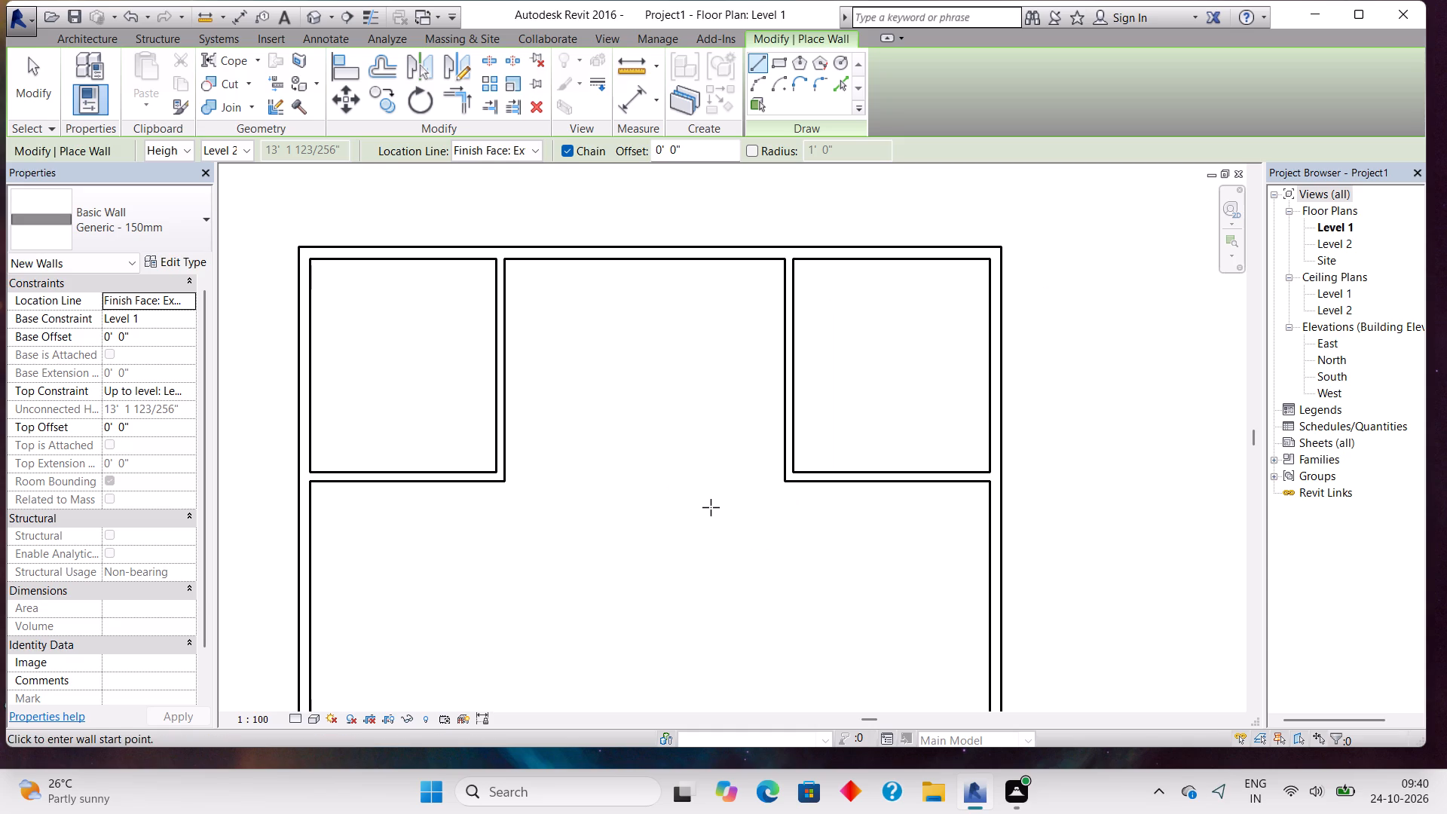
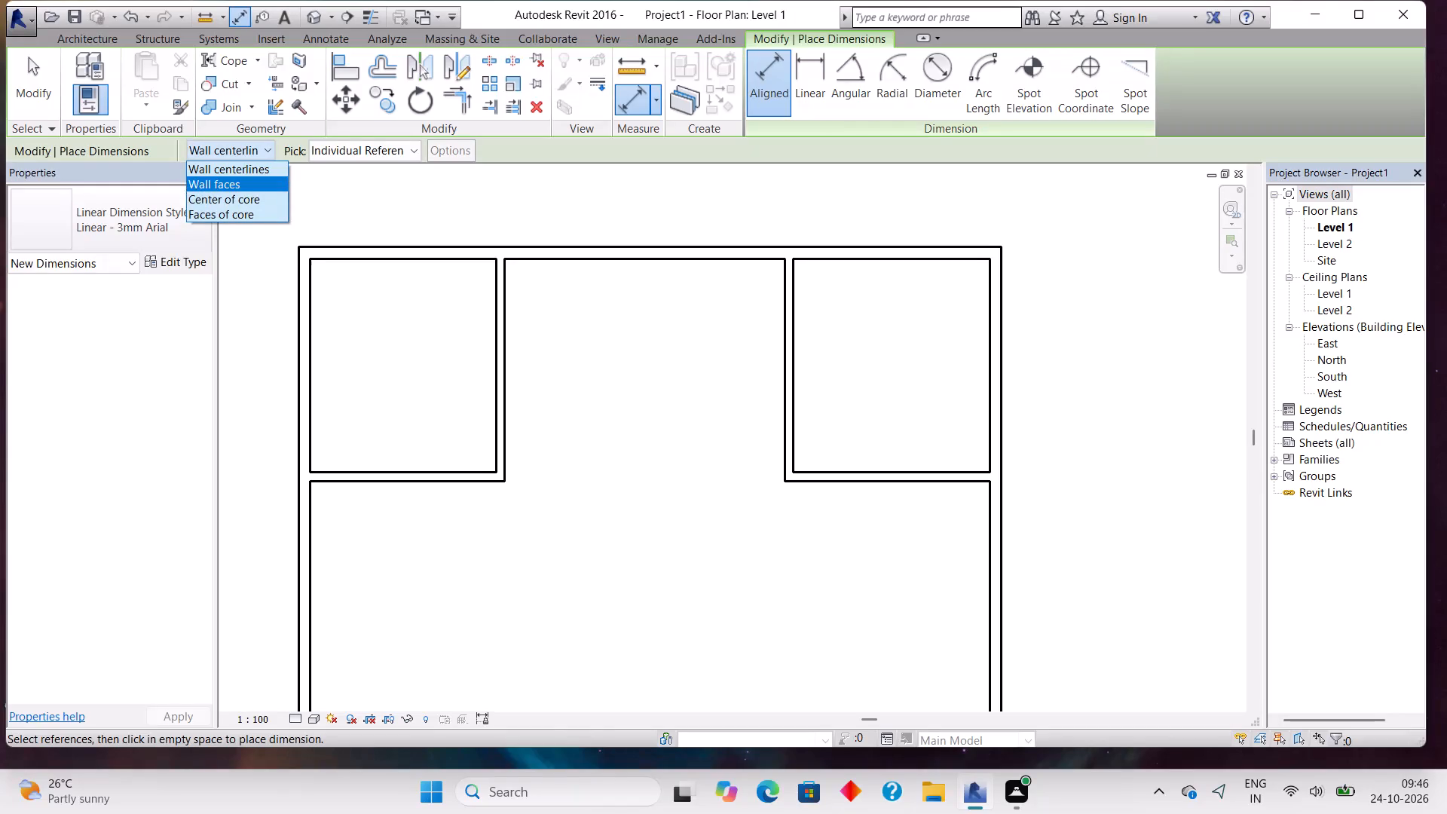
Set aligned dimensions to reference wall faces, and measure the clear widths of the upper-right and upper-left rooms.
{"action": "left_click", "coordinate": [249, 190]}
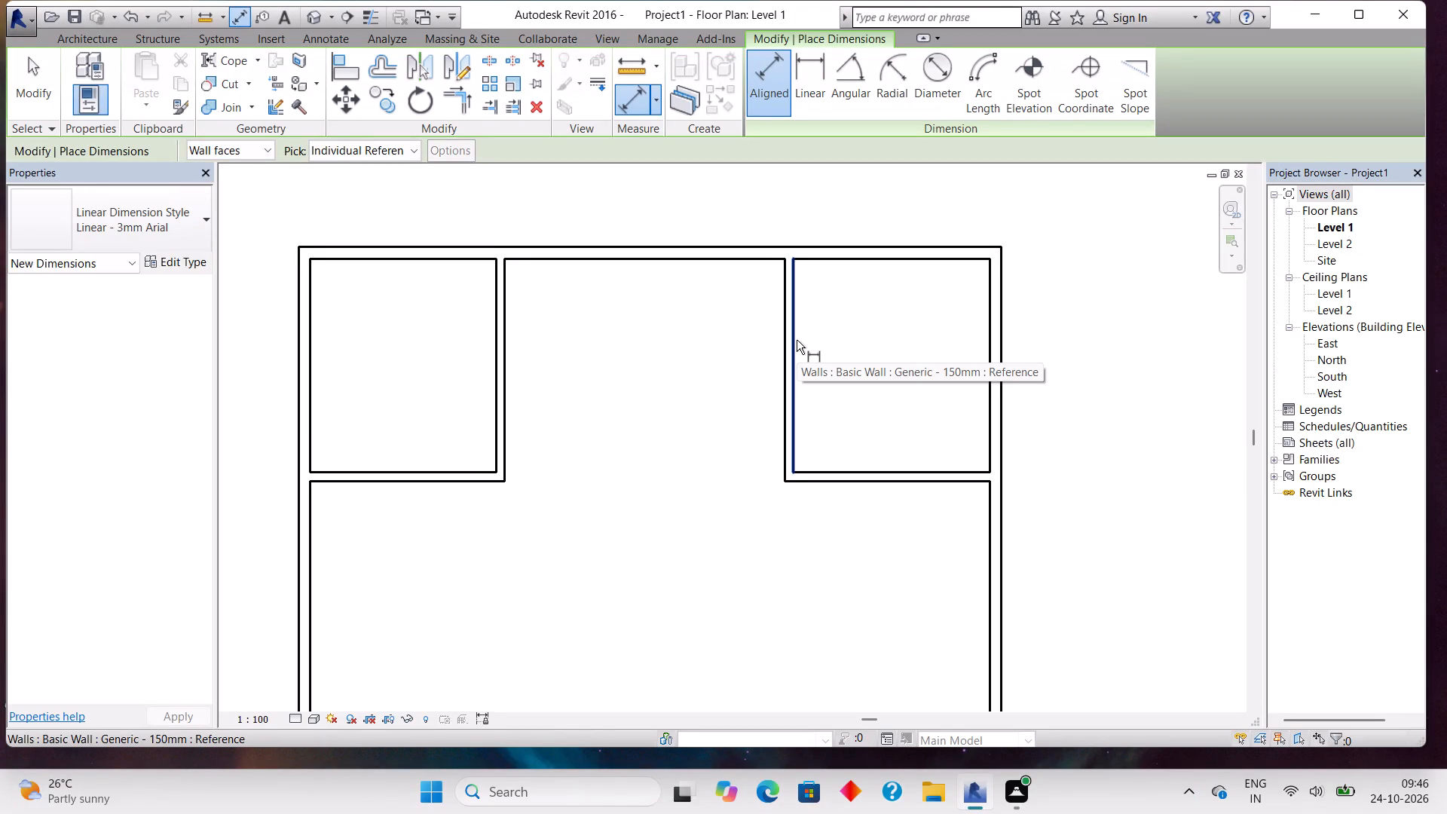
{"action": "left_click", "coordinate": [797, 340]}
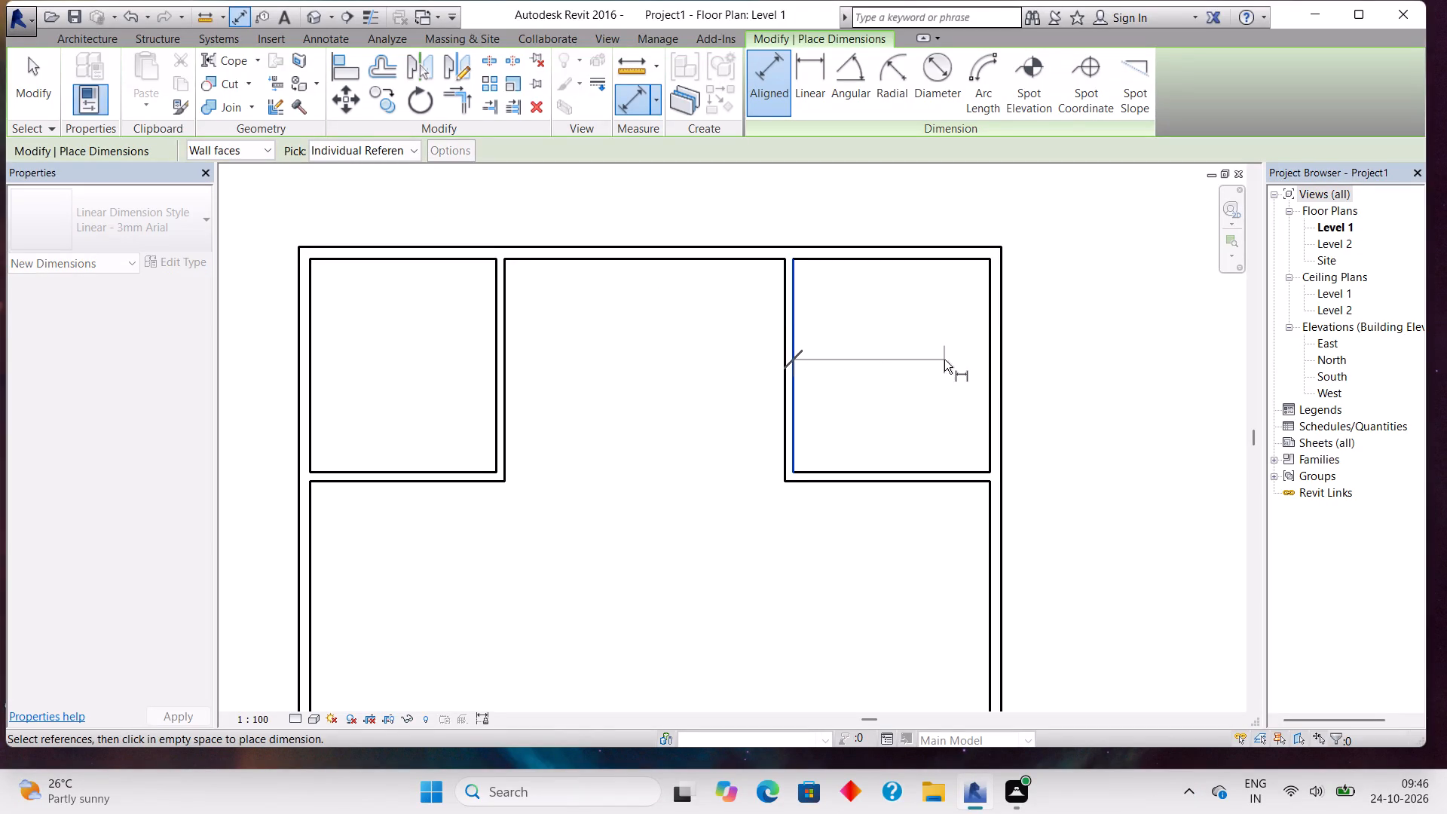
{"action": "left_click", "coordinate": [987, 333]}
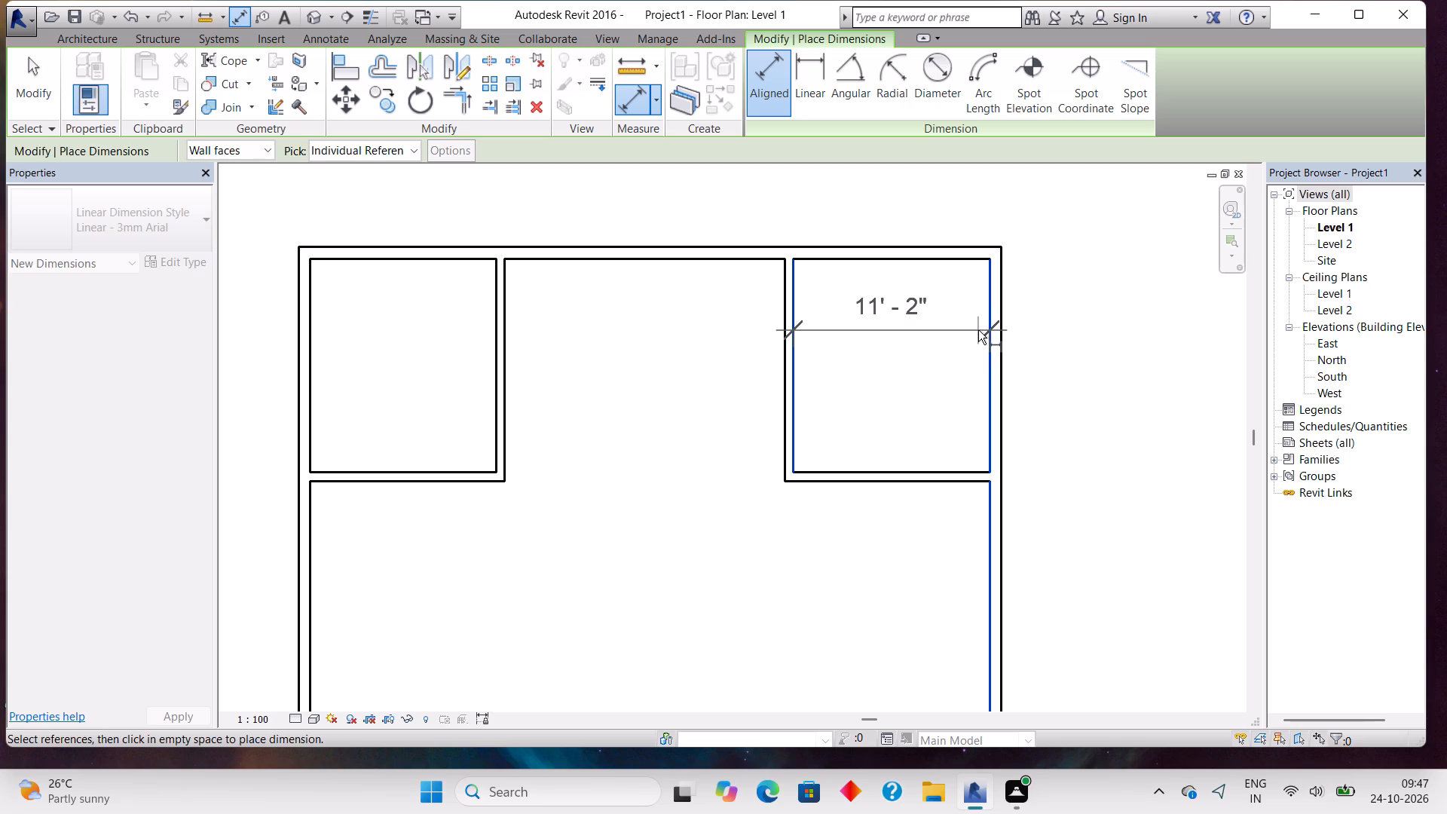
{"action": "key", "text": "Escape"}
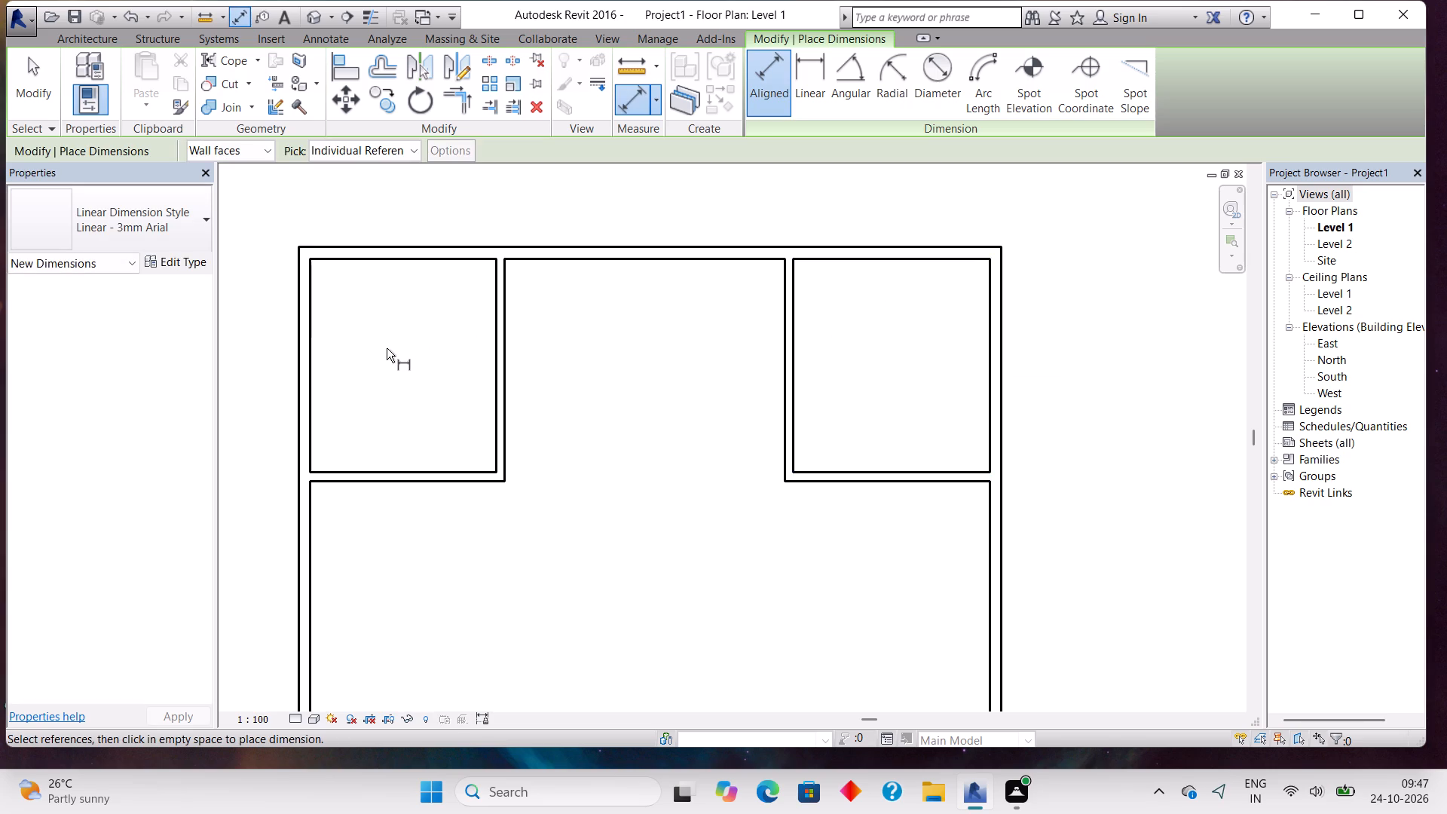
{"action": "left_click", "coordinate": [317, 375]}
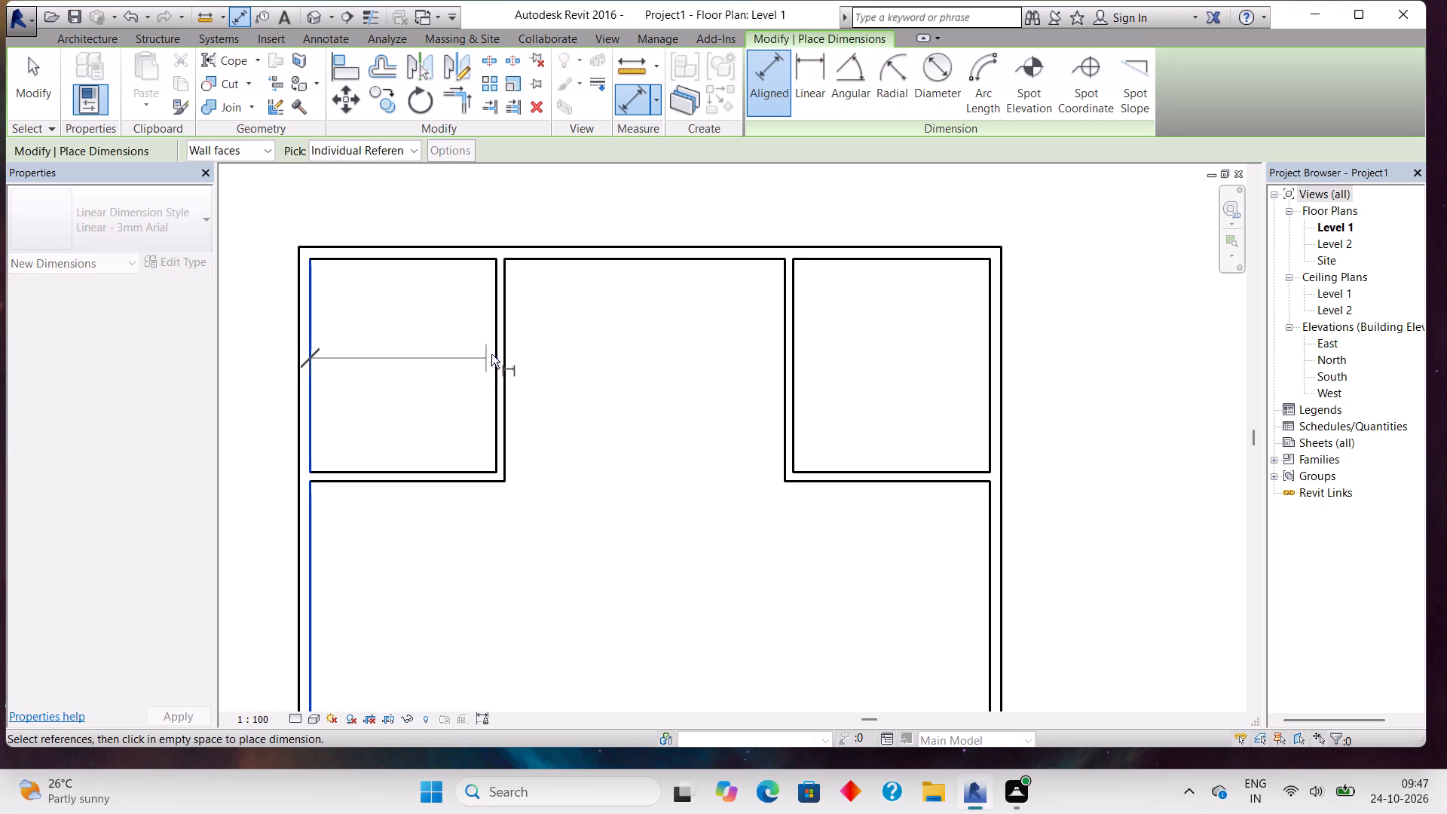
{"action": "left_click", "coordinate": [495, 353]}
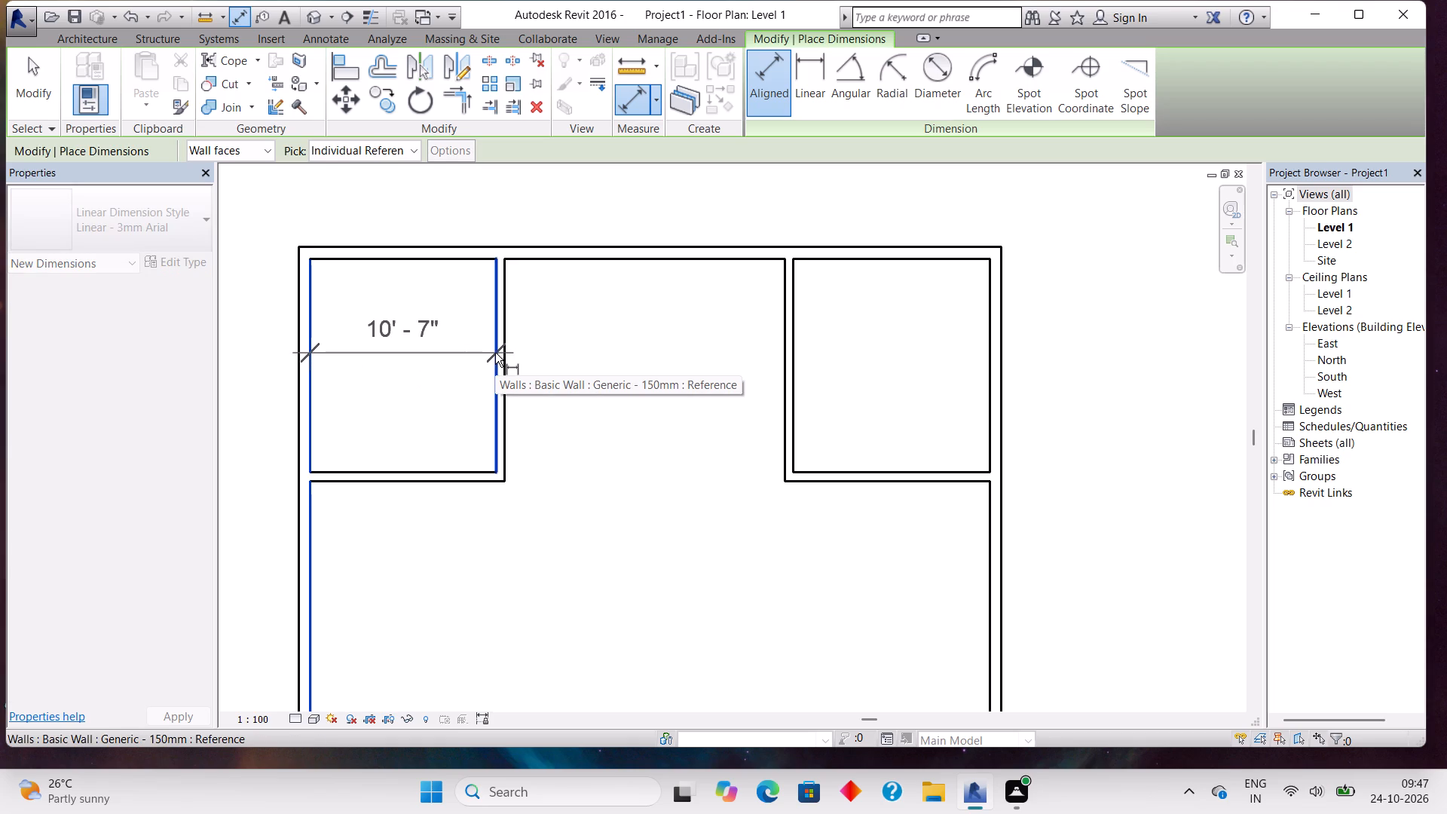
{"action": "key", "text": "Escape"}
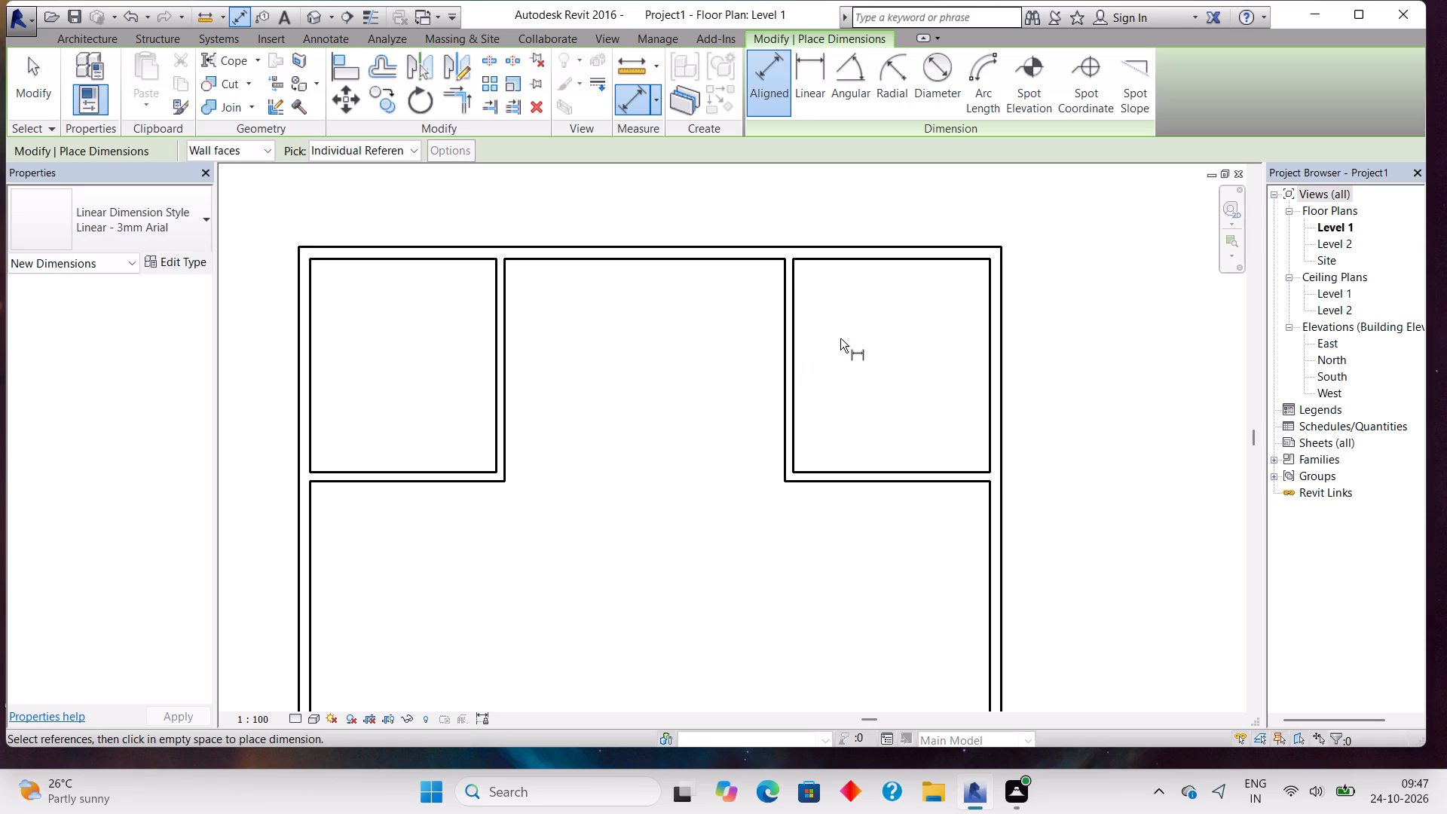
Measure the clear depths of the upper-right and upper-left rooms from the top exterior wall to their lower walls.
{"action": "left_click", "coordinate": [849, 265]}
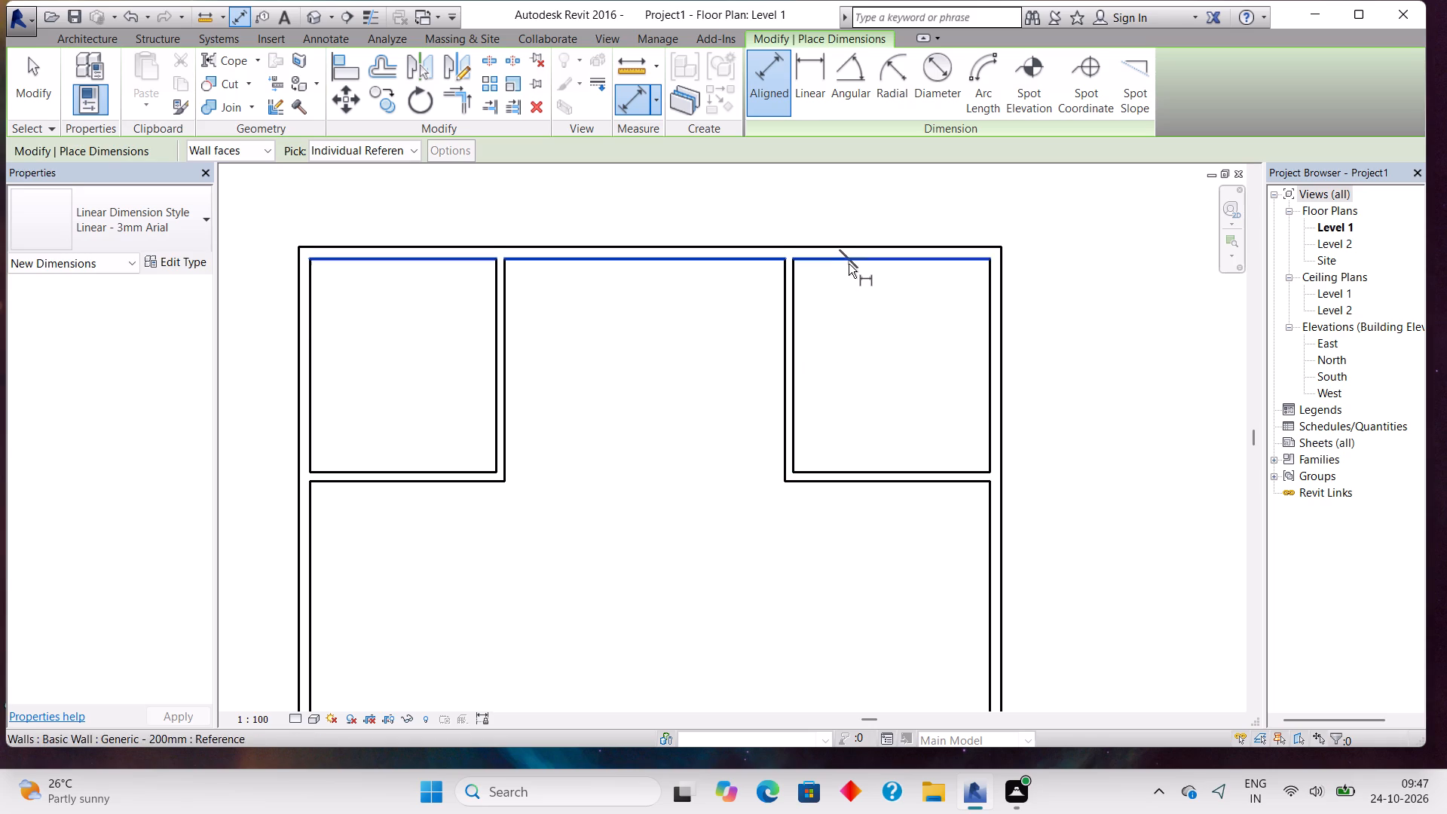
{"action": "left_click", "coordinate": [870, 468]}
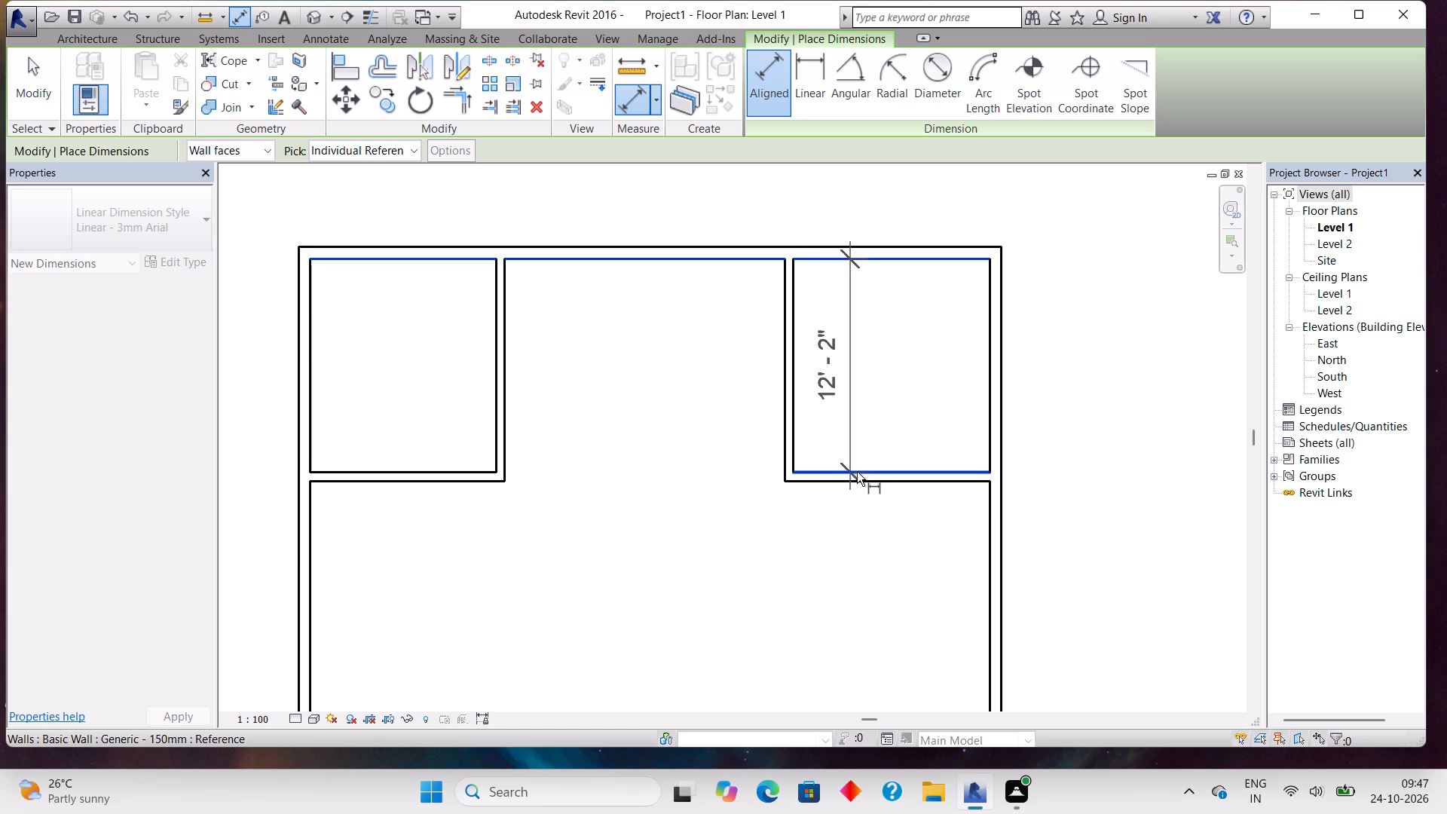
{"action": "key", "text": "Escape"}
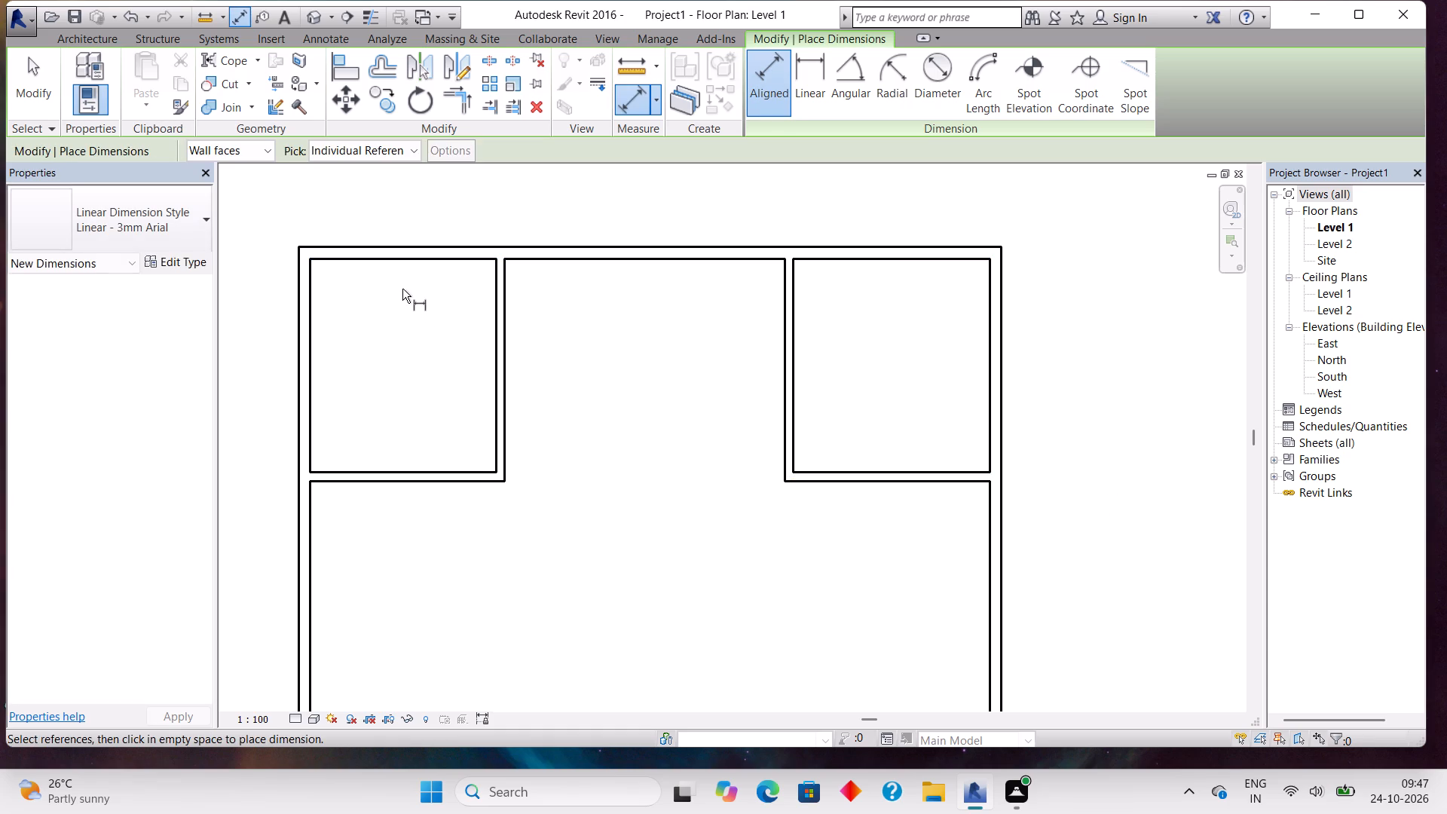
{"action": "left_click", "coordinate": [409, 267]}
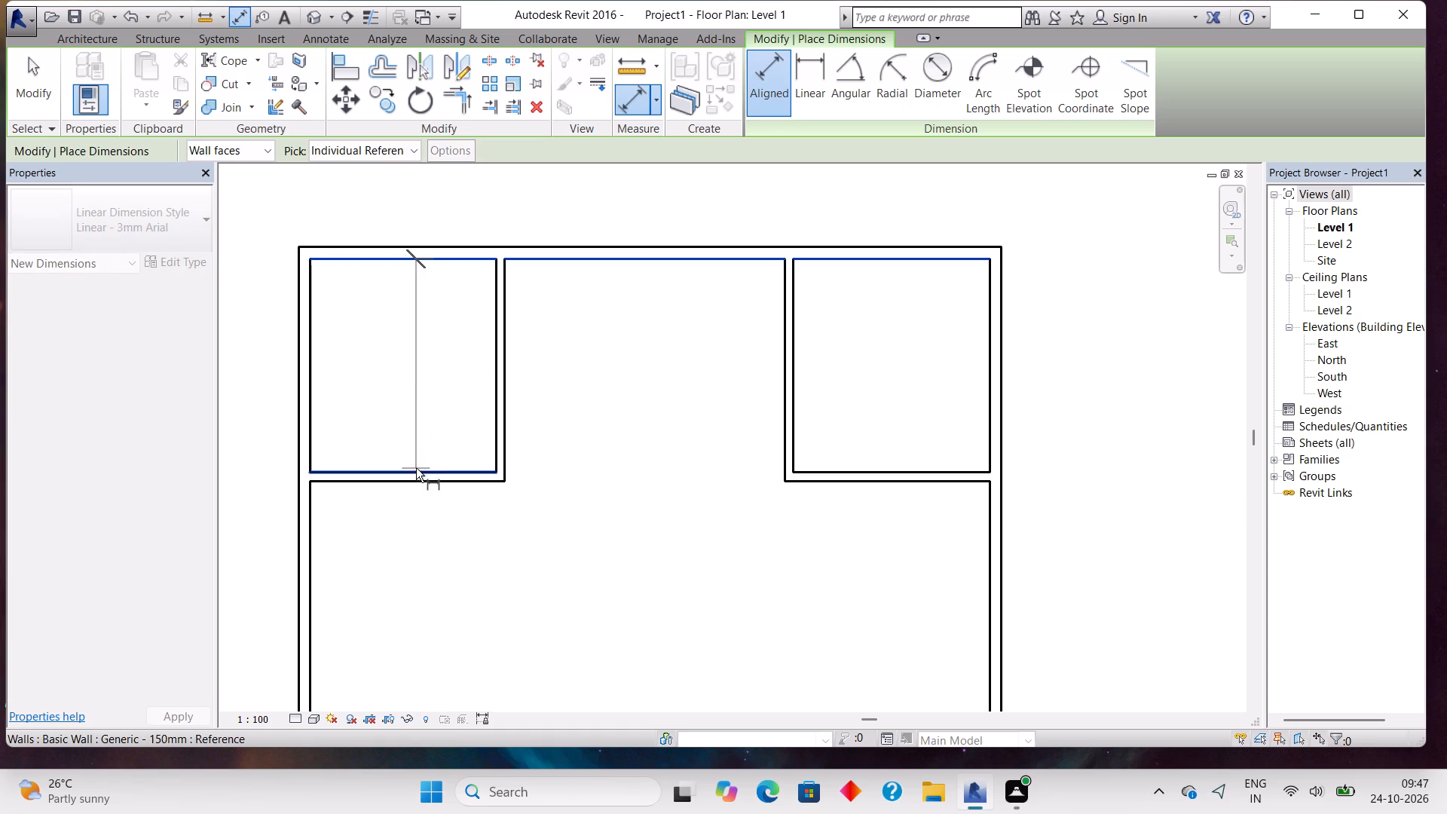
{"action": "left_click", "coordinate": [418, 470]}
{"action": "key", "text": "Escape"}
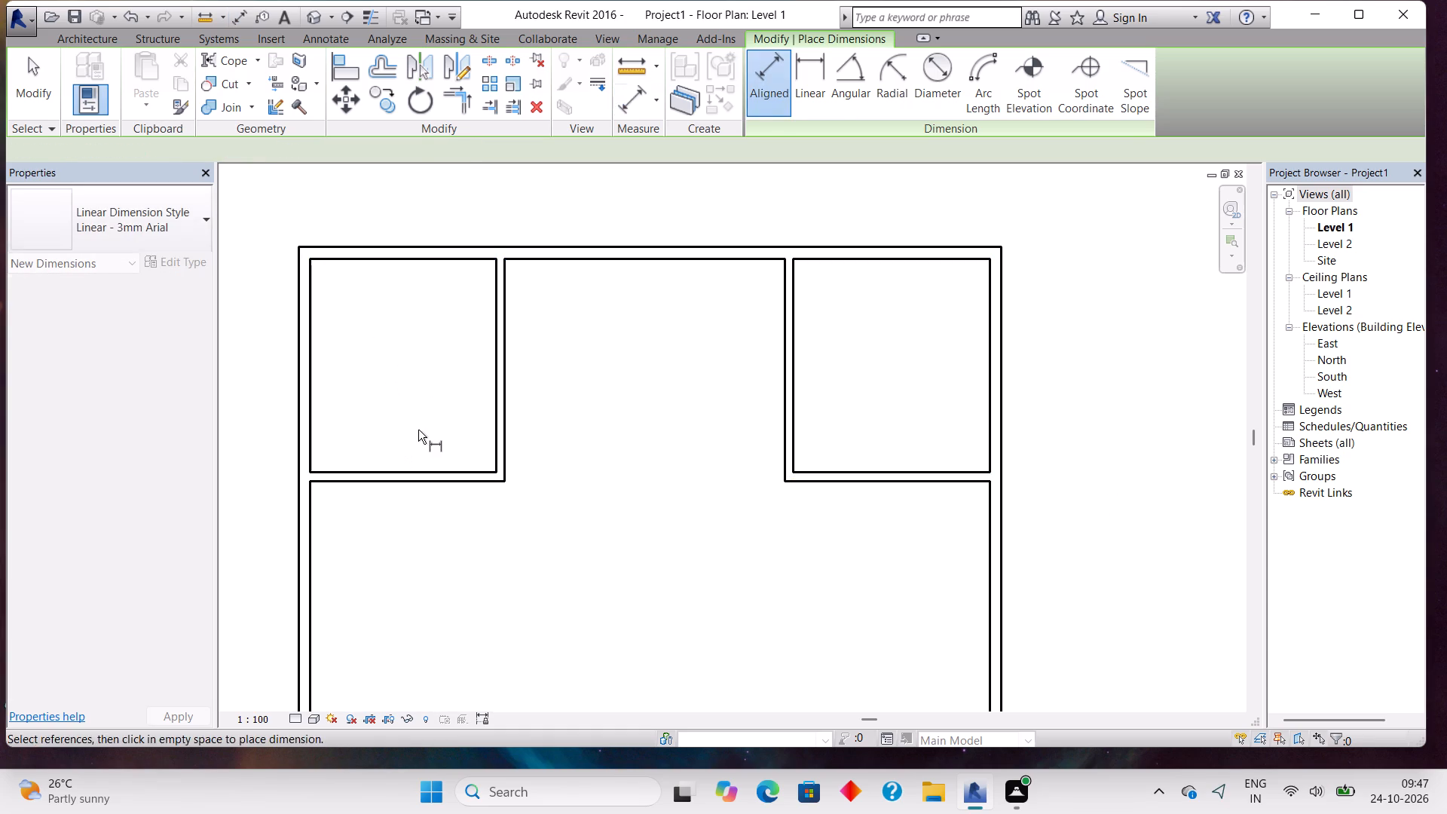
{"action": "key", "text": "Escape"}
Nudge the upper-left room's lower wall down about 6", giving the room a clear depth of about 12'-8".
{"action": "left_click", "coordinate": [426, 467]}
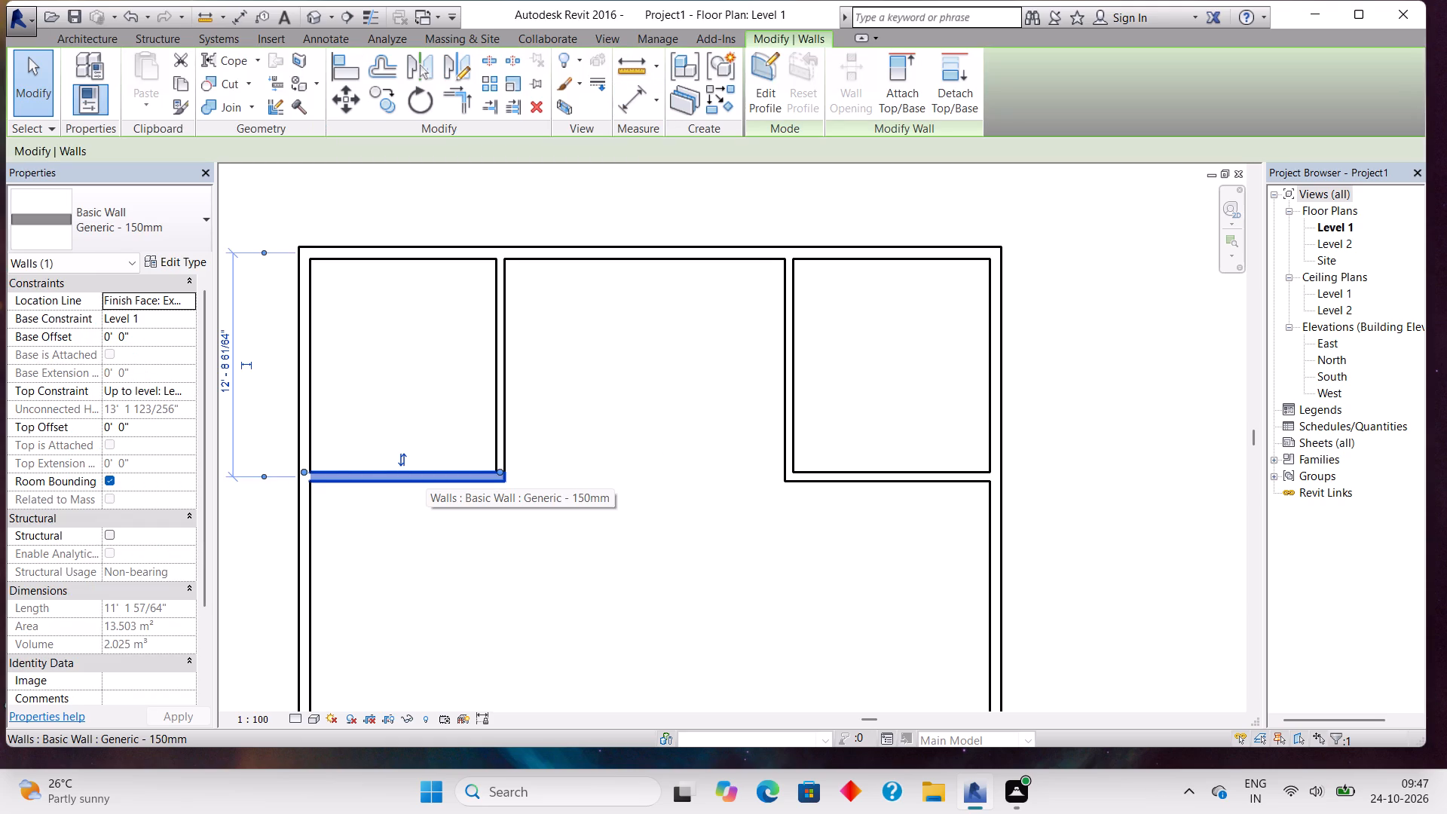
{"action": "key", "text": "Down"}
{"action": "key", "text": "Down"}
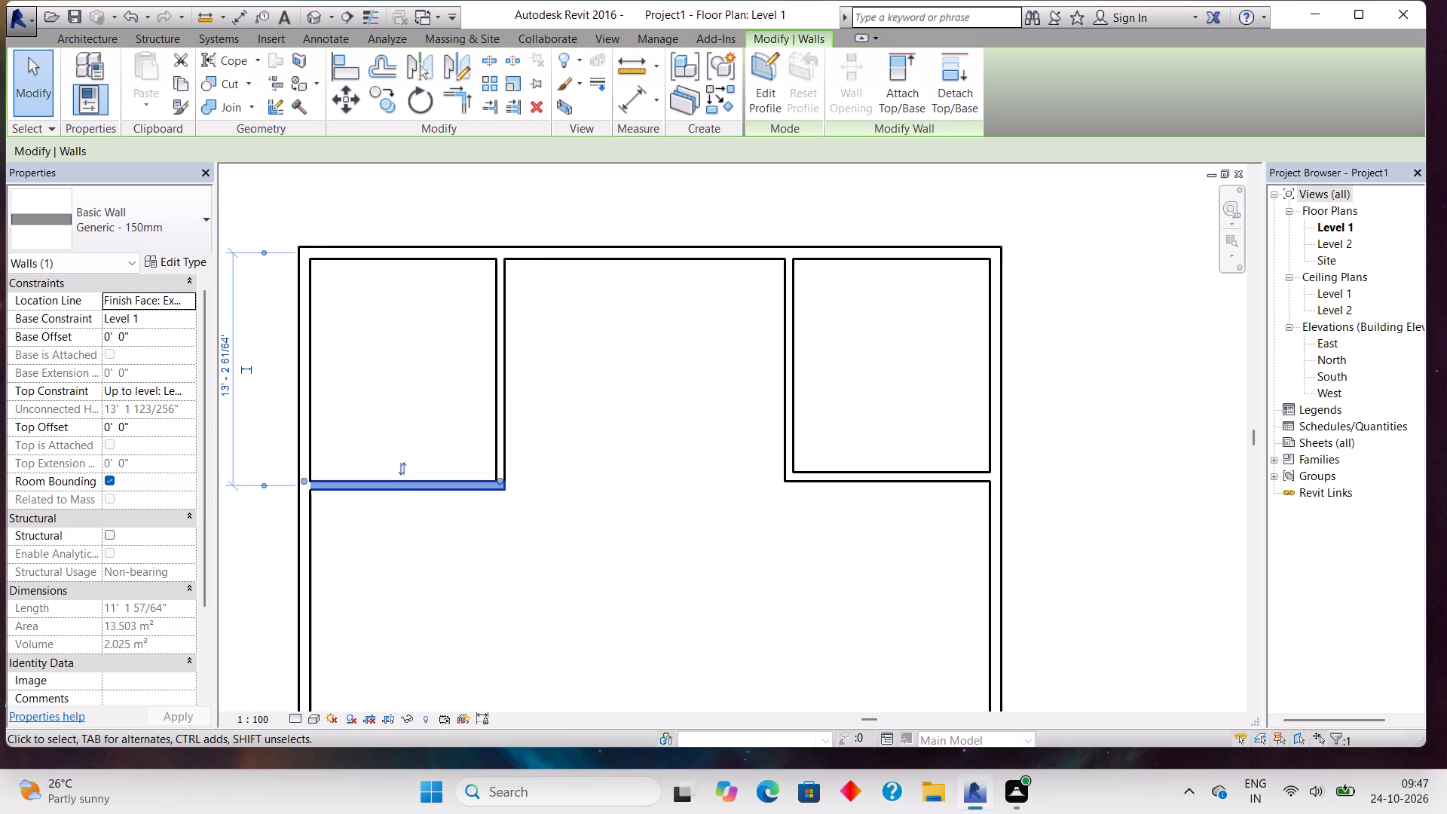
Measure the clear depths of the upper-left and upper-right rooms between wall faces.
{"action": "left_click", "coordinate": [616, 109]}
{"action": "left_click", "coordinate": [390, 259]}
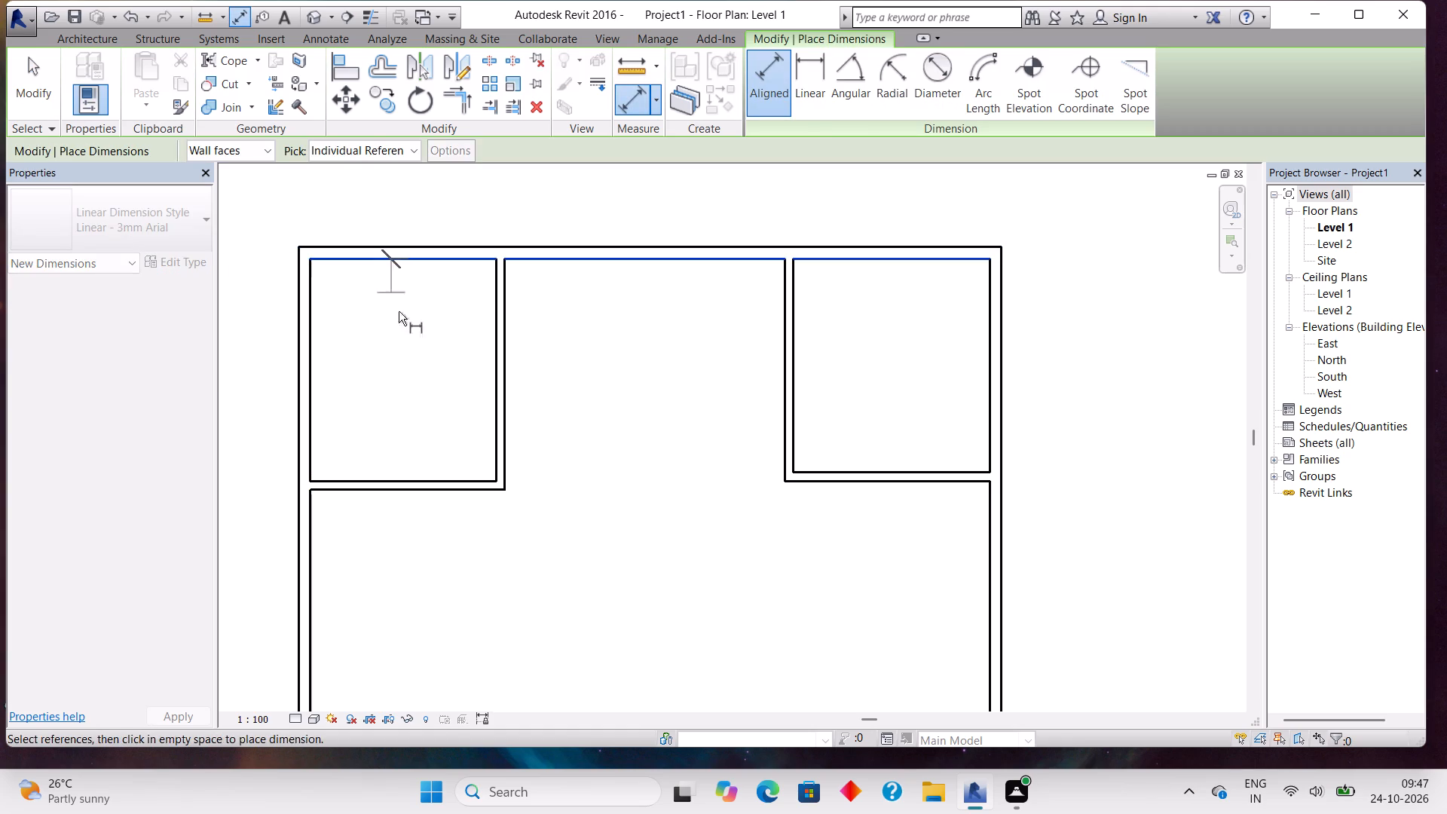
{"action": "left_click", "coordinate": [386, 481]}
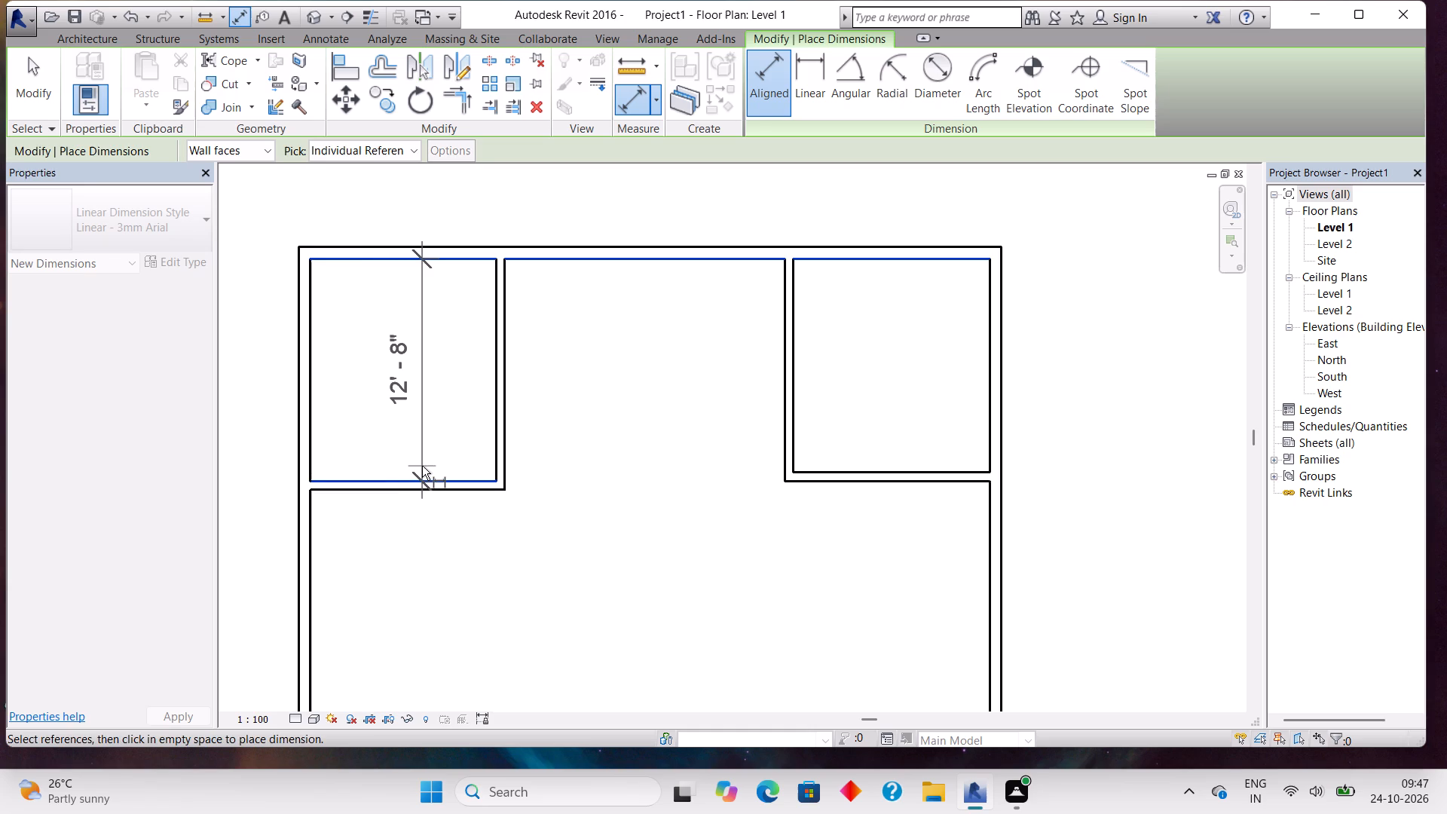
{"action": "key", "text": "Escape"}
{"action": "left_click", "coordinate": [879, 262]}
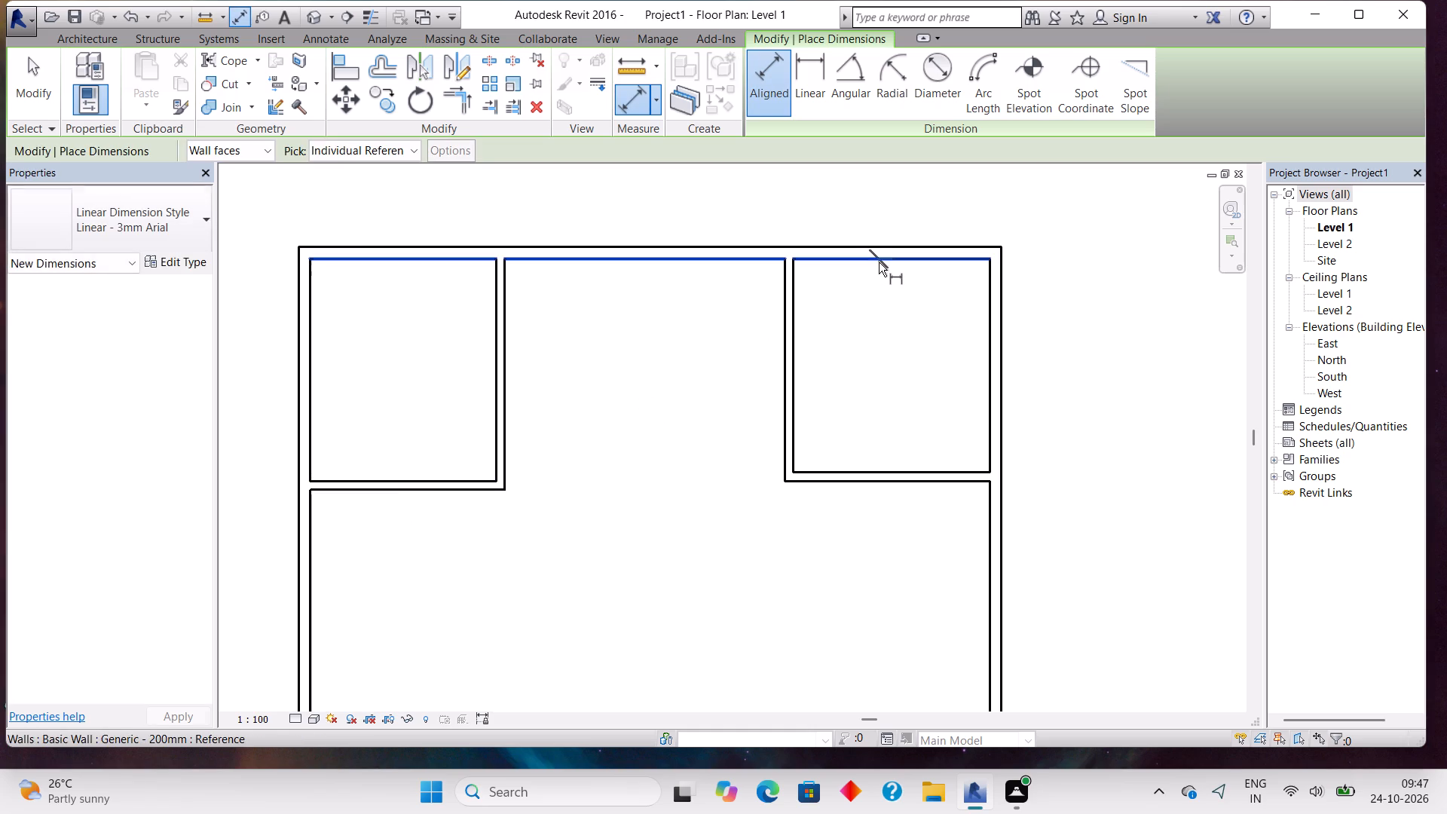
{"action": "left_click", "coordinate": [881, 468]}
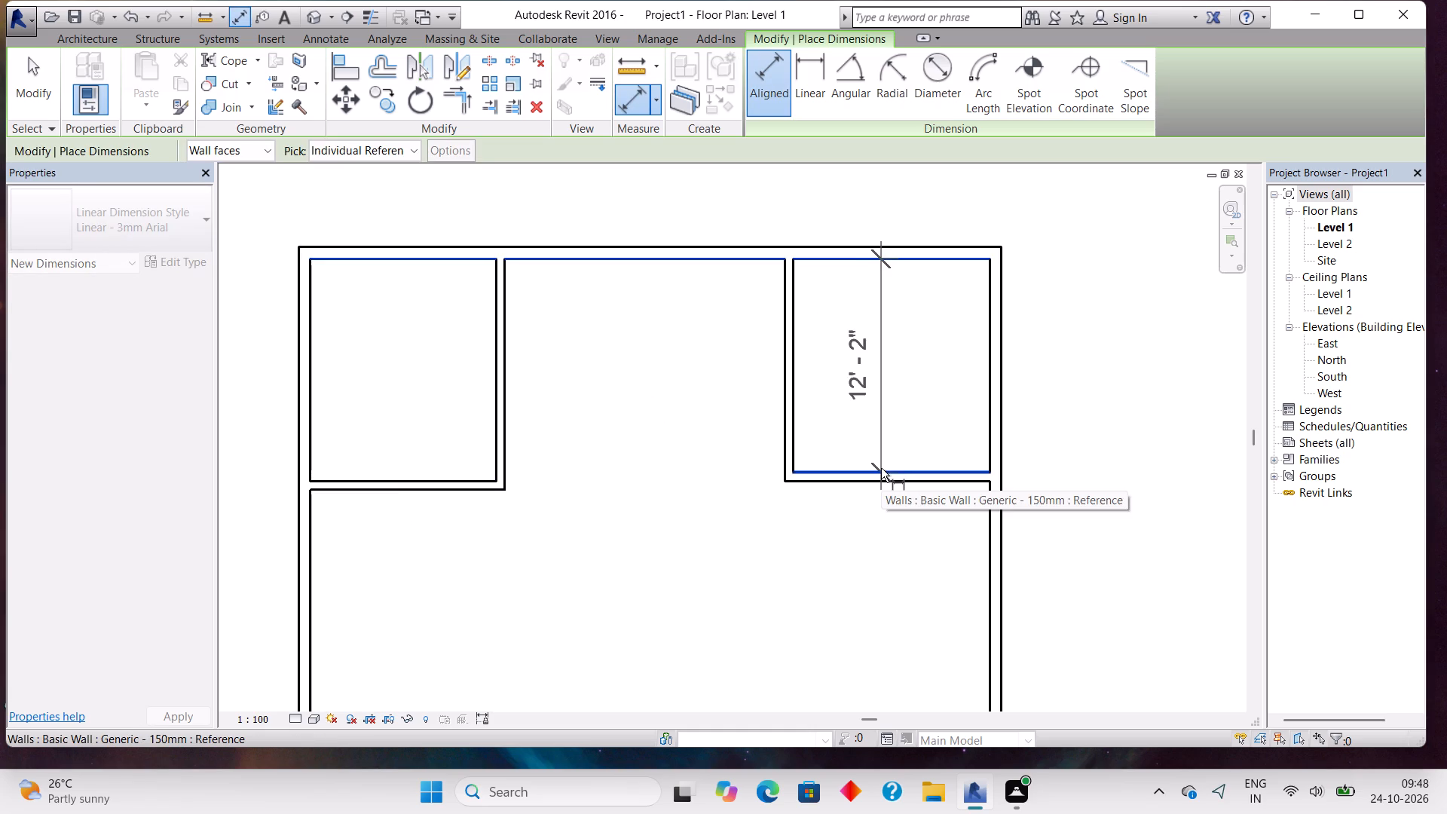
{"action": "key", "text": "Escape"}
{"action": "key", "text": "Escape"}
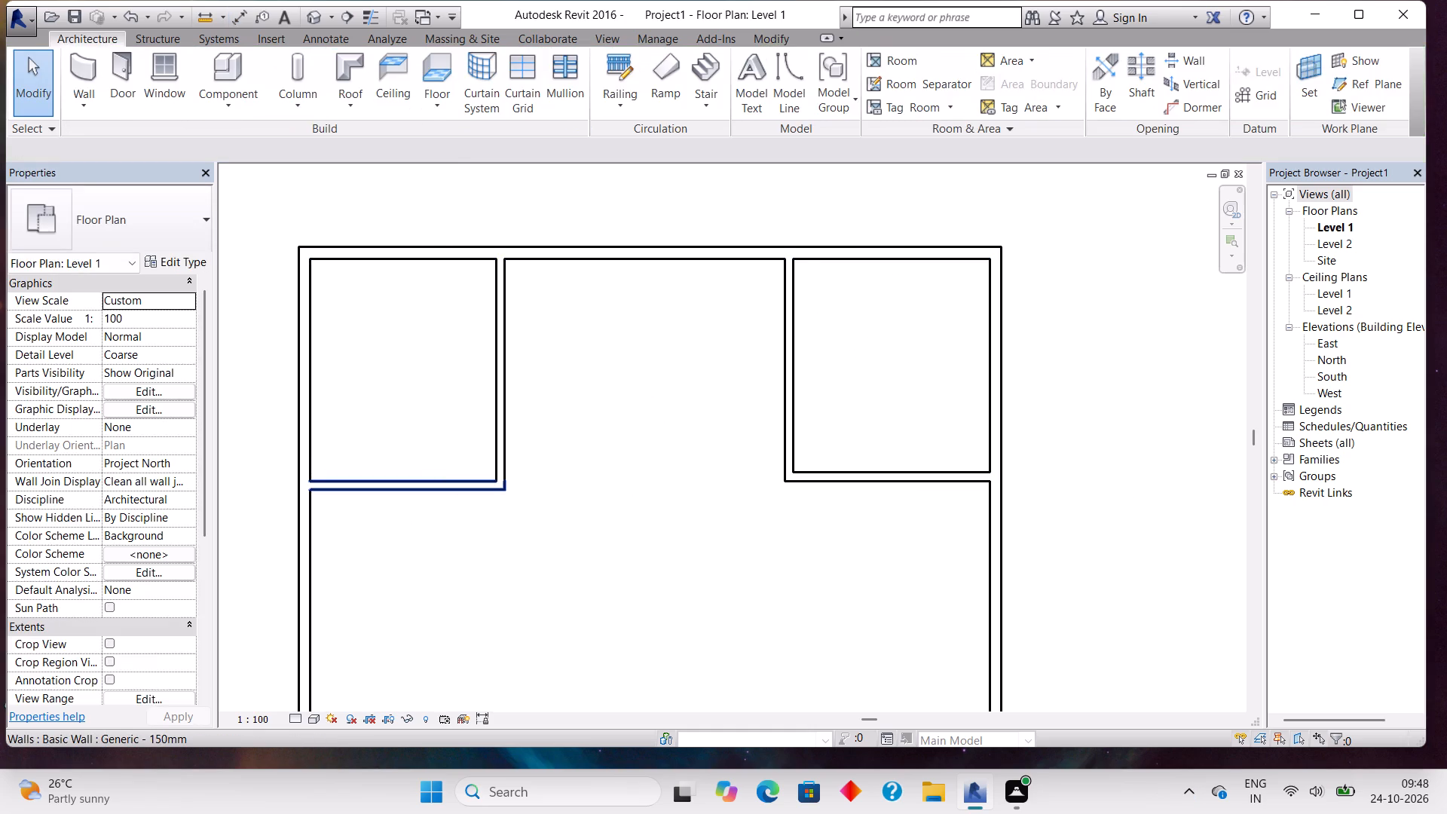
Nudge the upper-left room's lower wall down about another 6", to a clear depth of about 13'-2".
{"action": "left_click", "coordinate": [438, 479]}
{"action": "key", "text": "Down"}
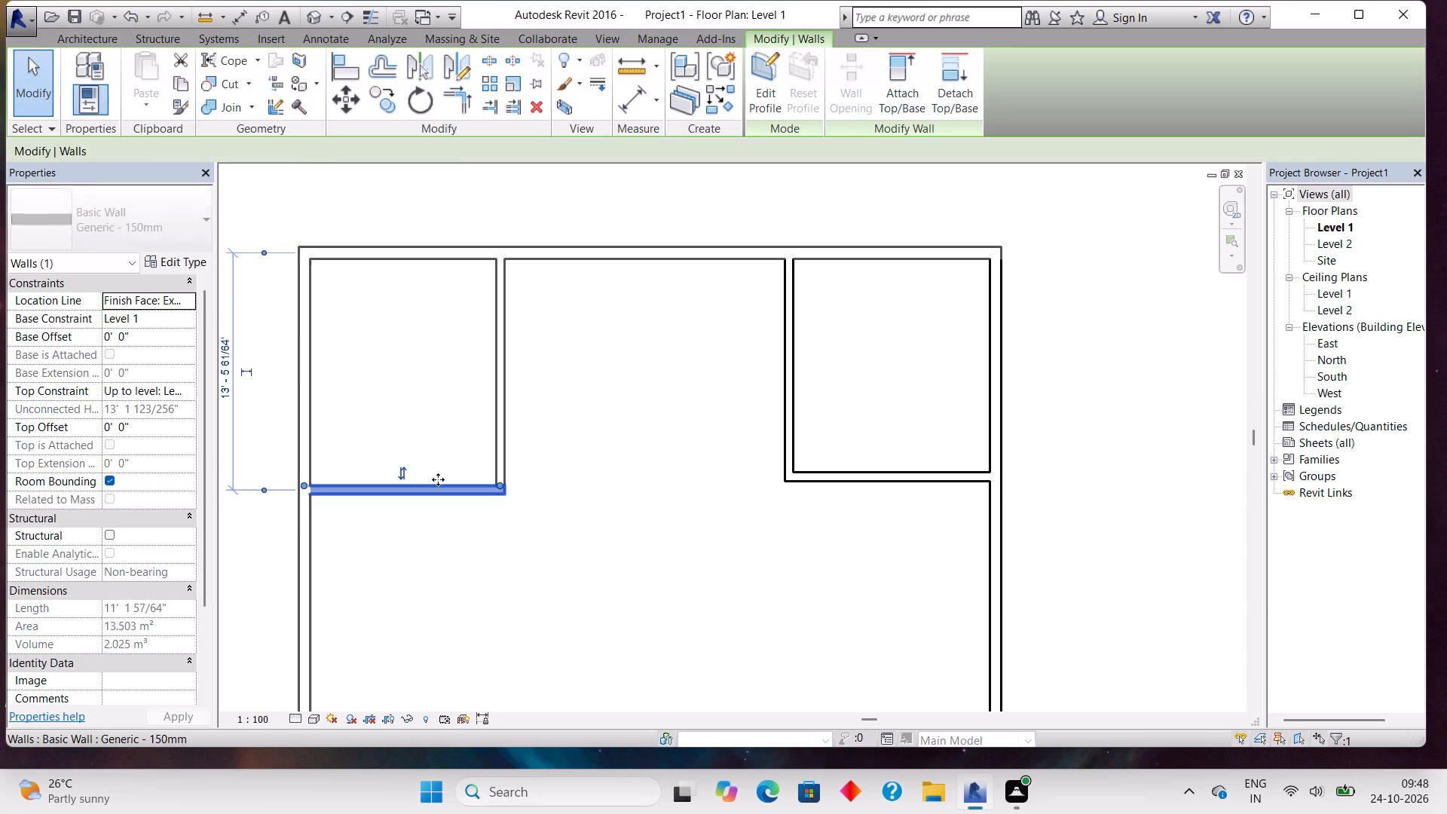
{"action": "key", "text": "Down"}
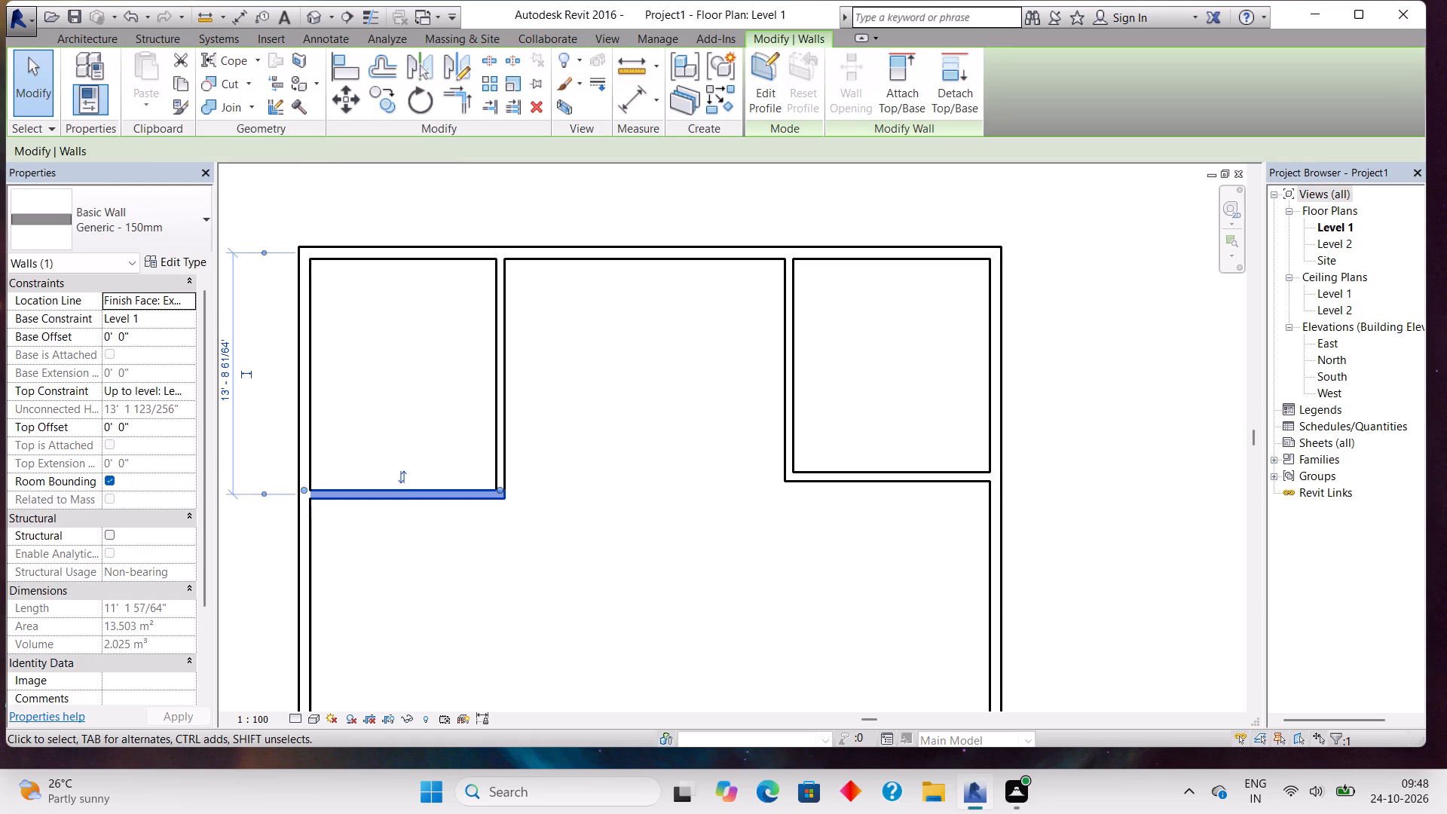
Measure the upper-left room's clear depth from the top exterior wall's inner face to the lower wall.
{"action": "left_click", "coordinate": [625, 100]}
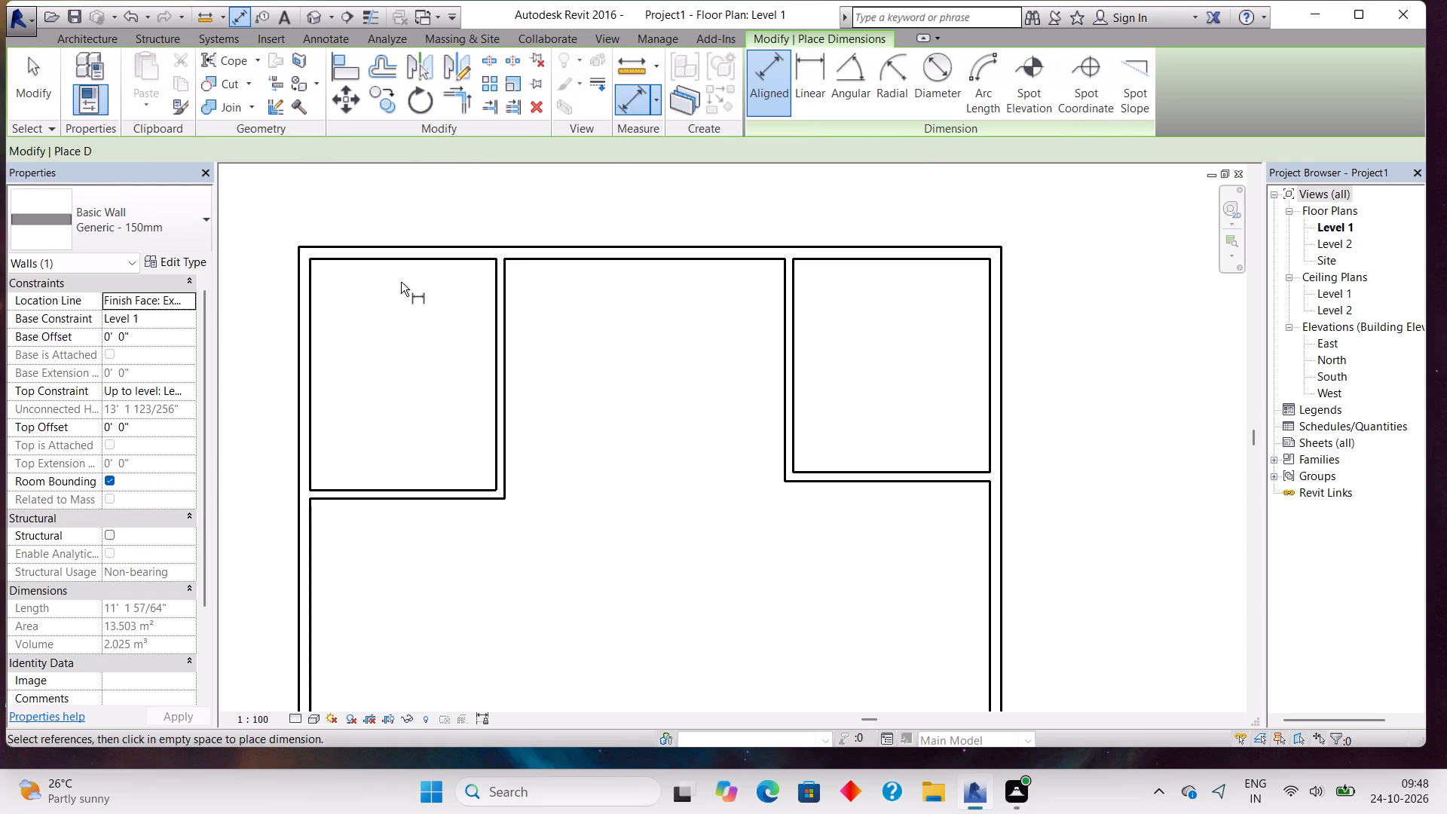
{"action": "left_click", "coordinate": [411, 261]}
{"action": "left_click", "coordinate": [415, 487]}
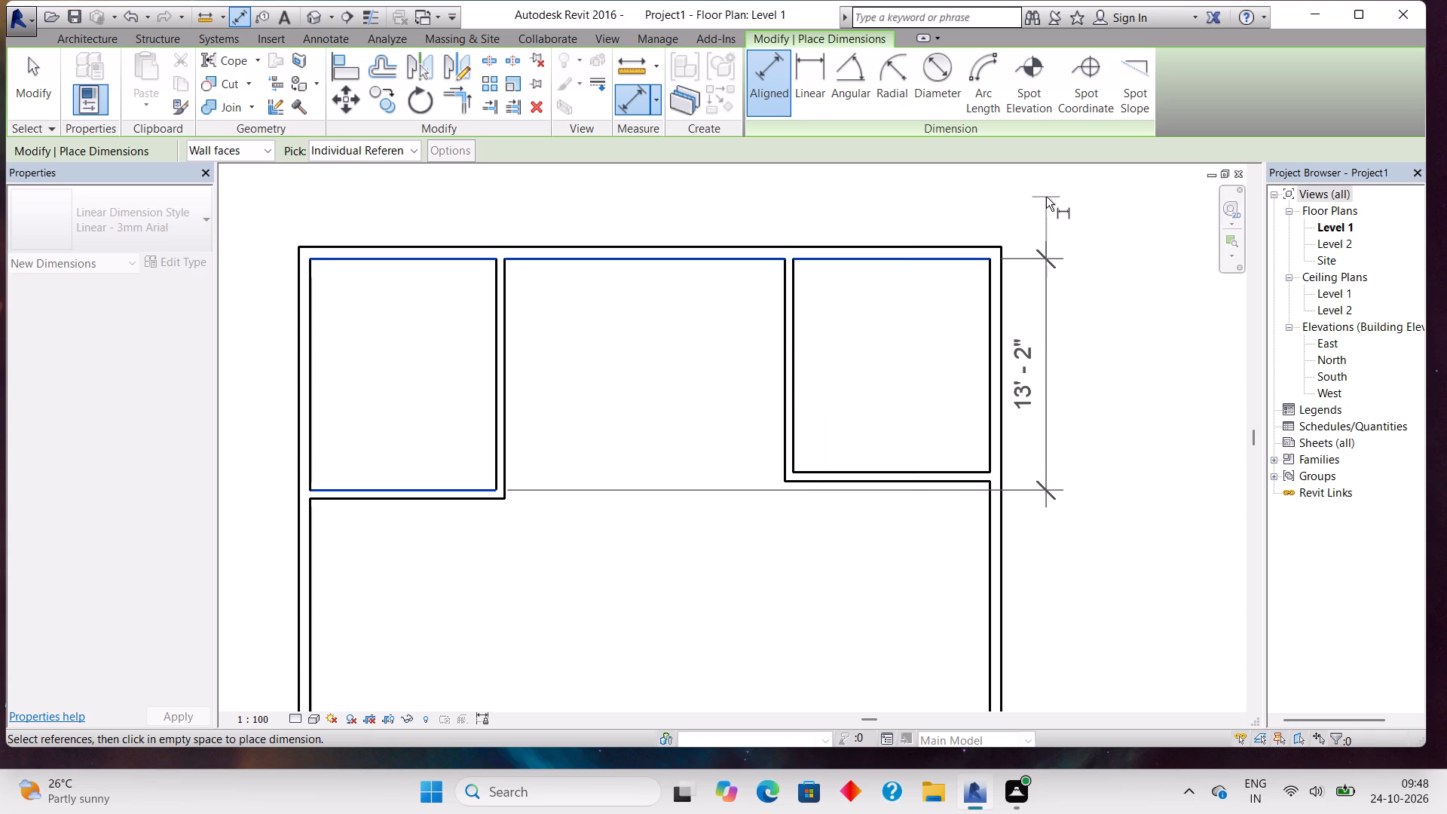
{"action": "key", "text": "Escape"}
{"action": "key", "text": "Escape"}
{"action": "key", "text": "Escape"}
Nudge the upper-right room's lower wall down about 6", to a clear depth of about 12'-8".
{"action": "left_click", "coordinate": [920, 468]}
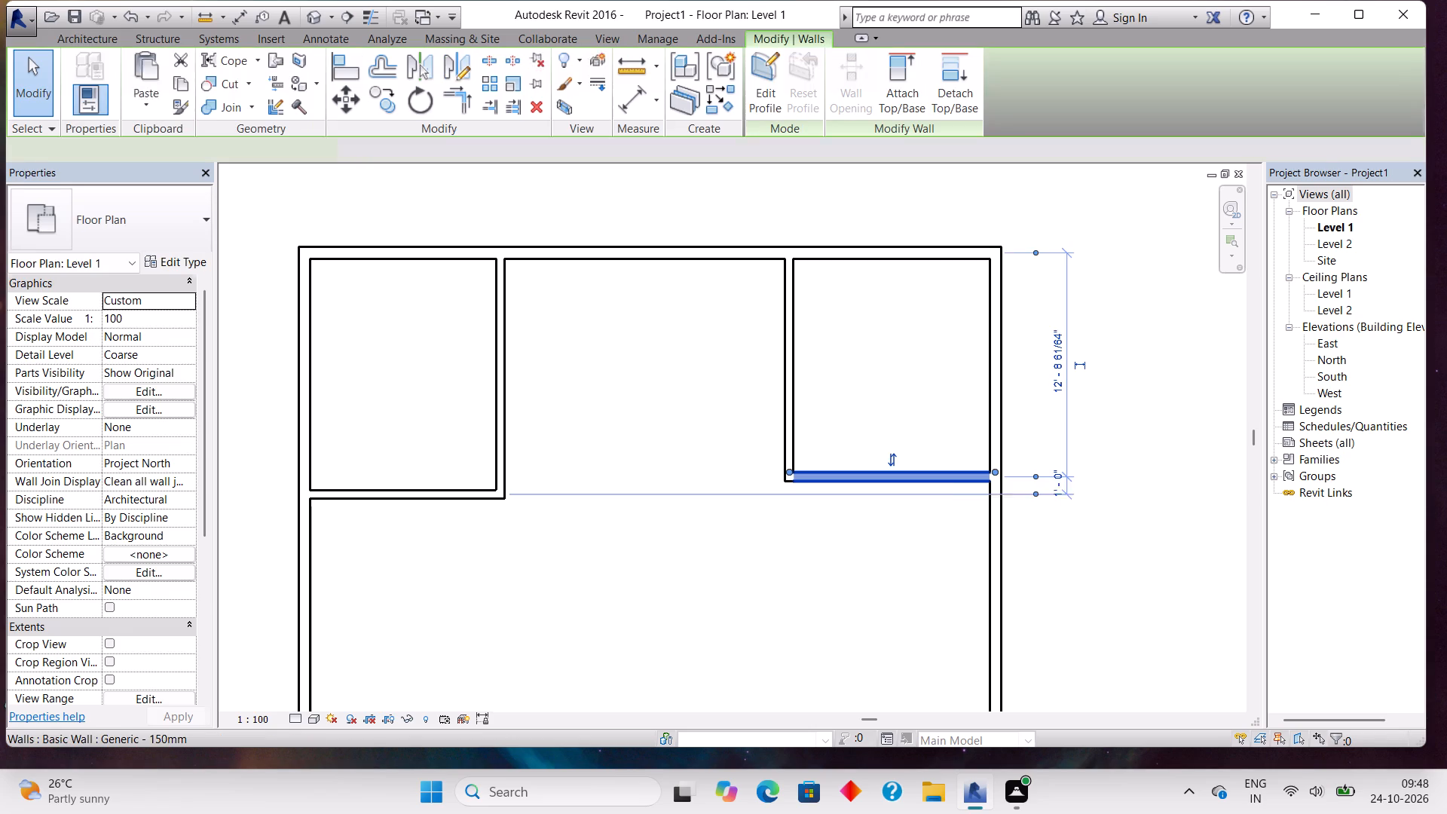
{"action": "key", "text": "Down"}
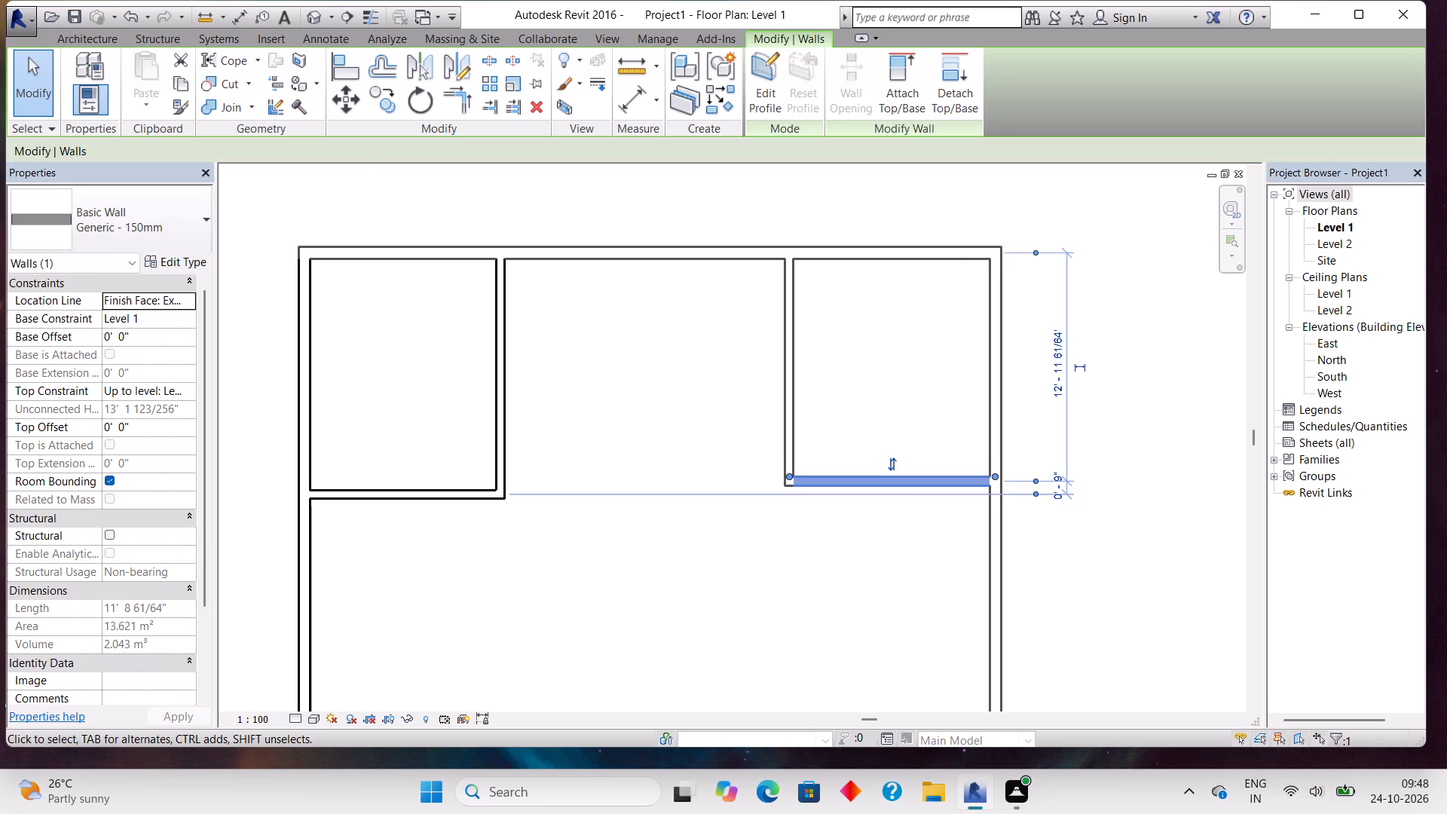
{"action": "key", "text": "Down"}
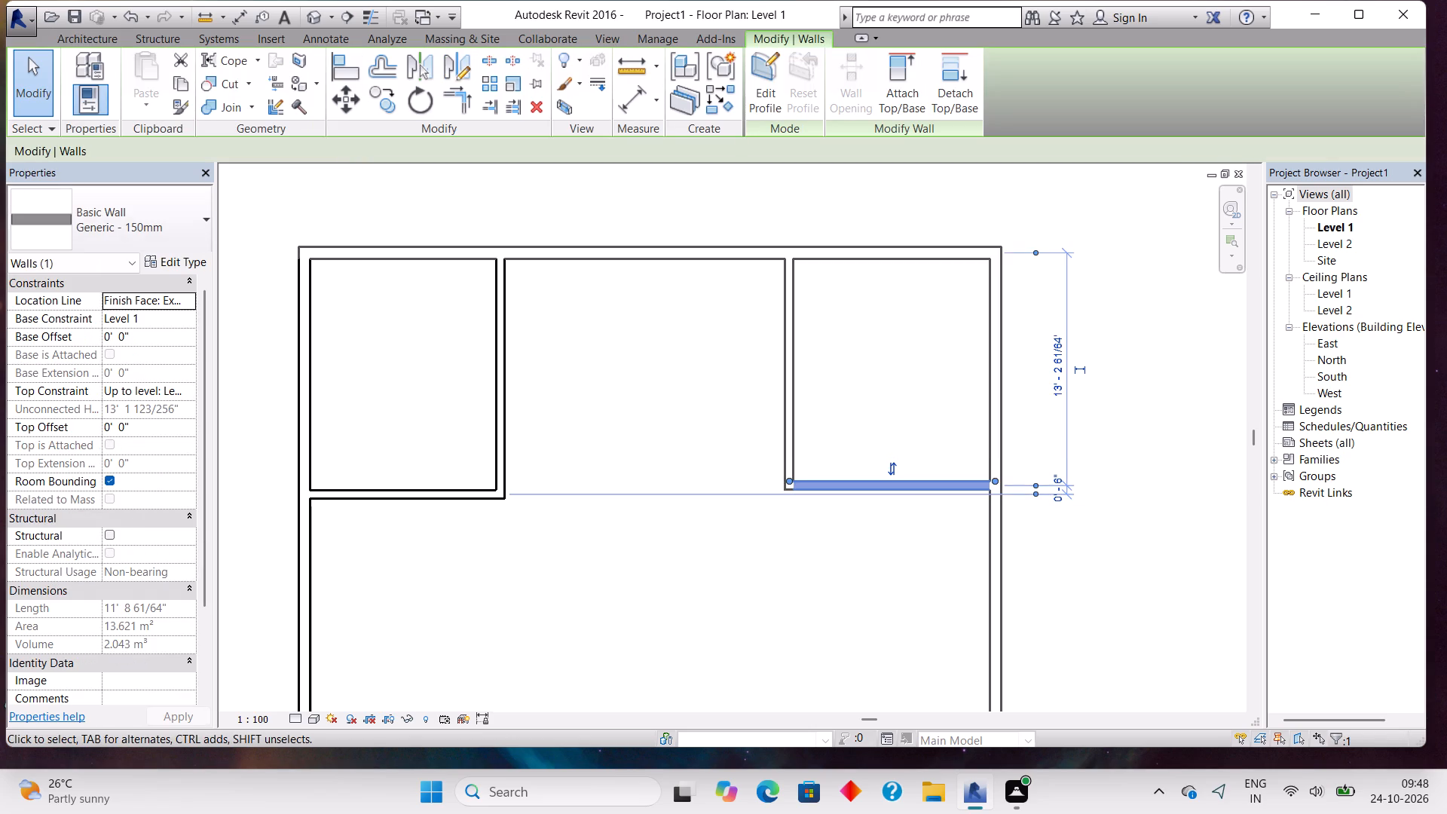
{"action": "key", "text": "Escape"}
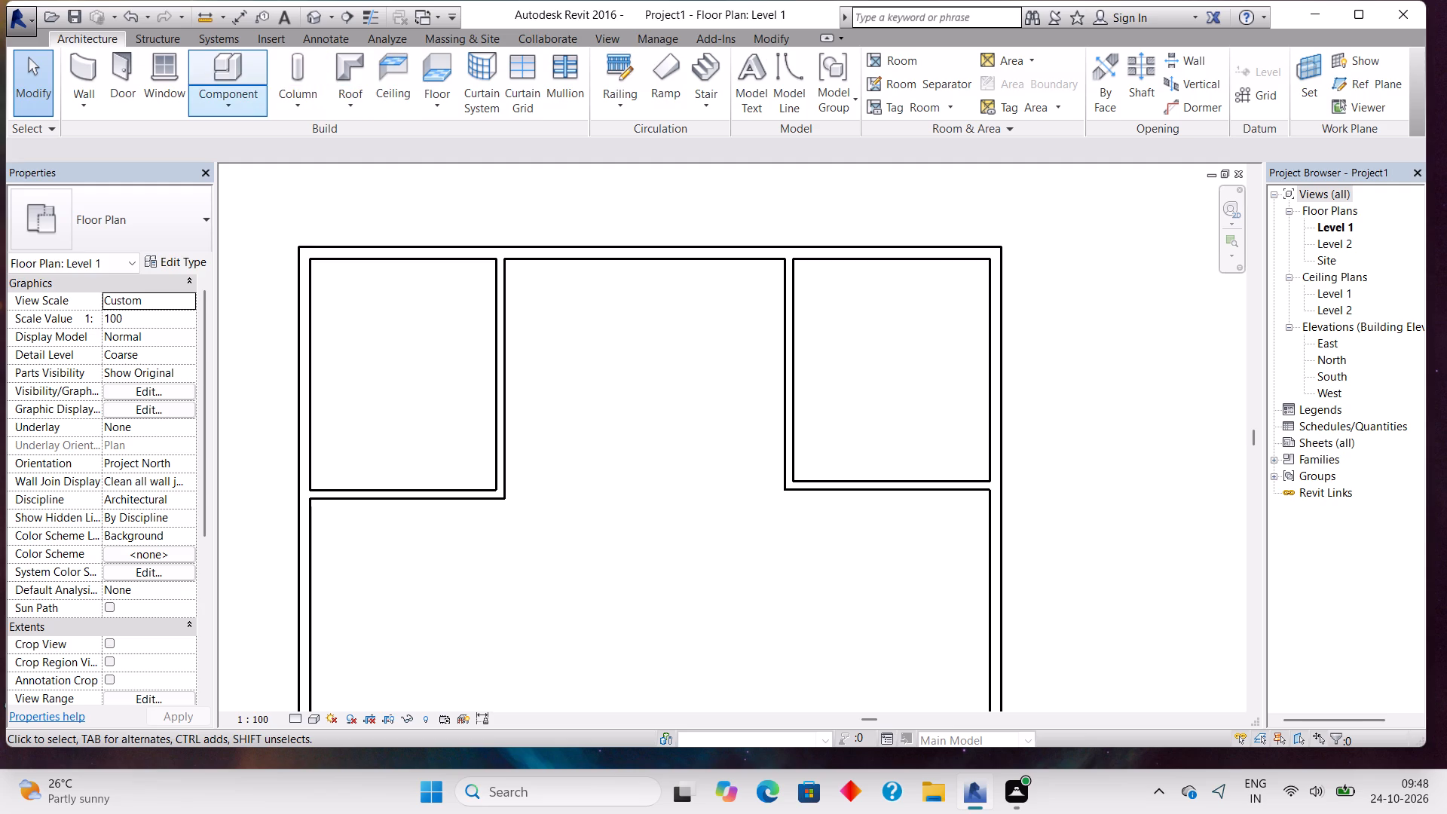
Measure the clear depths of the upper-right and upper-left rooms between wall faces to compare them.
{"action": "left_click", "coordinate": [92, 56]}
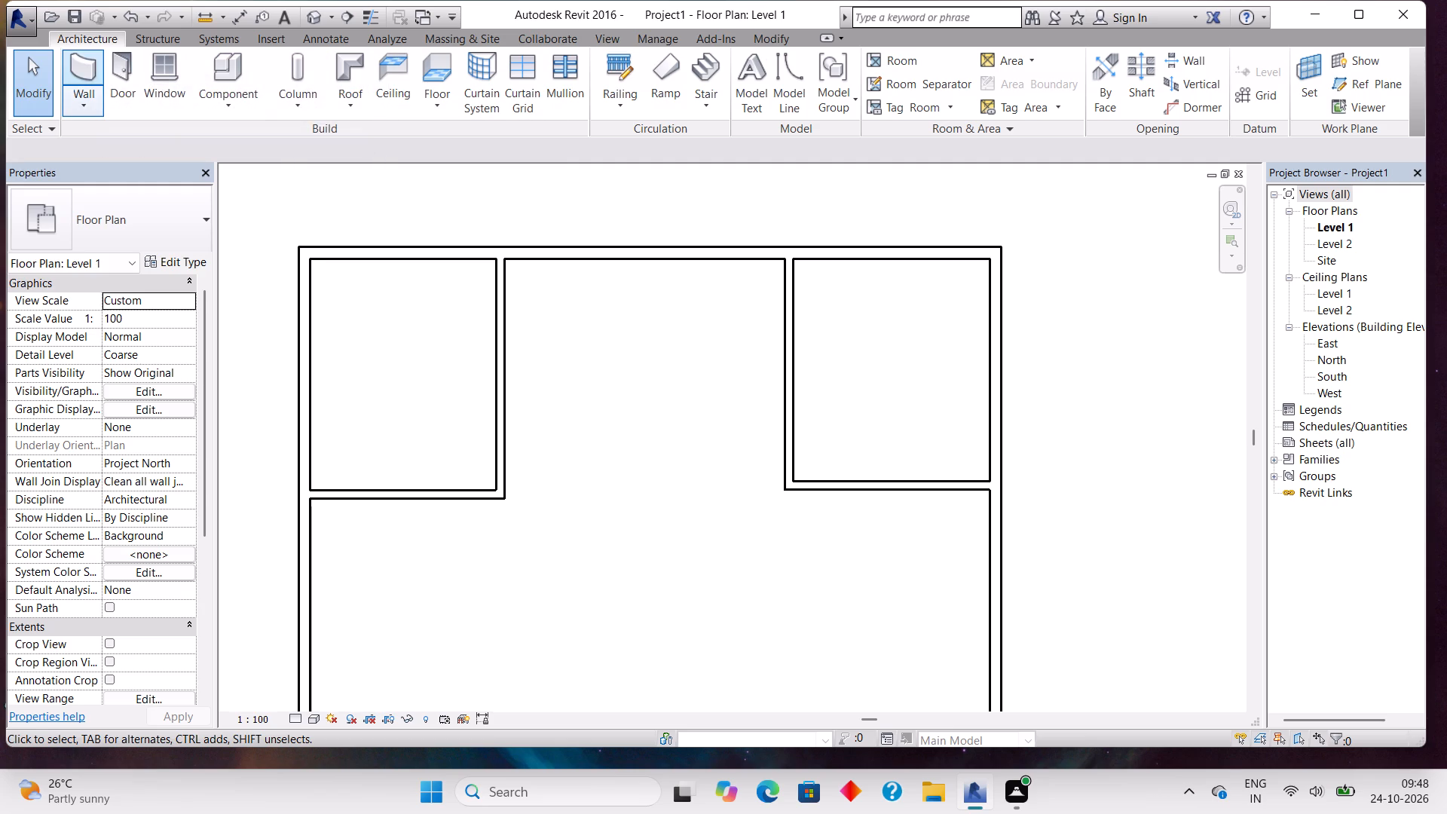
{"action": "left_click", "coordinate": [638, 101]}
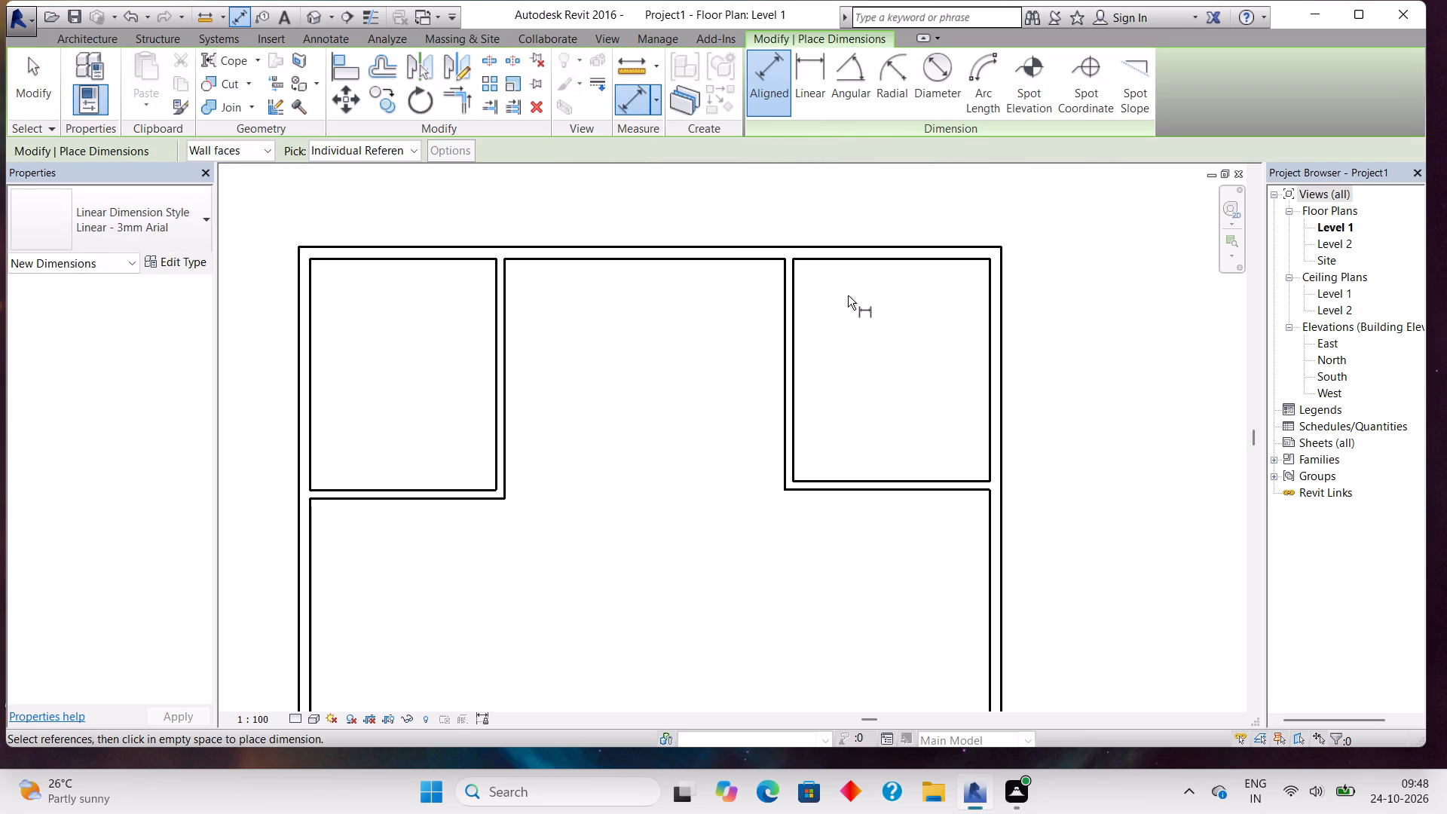
{"action": "left_click", "coordinate": [881, 263]}
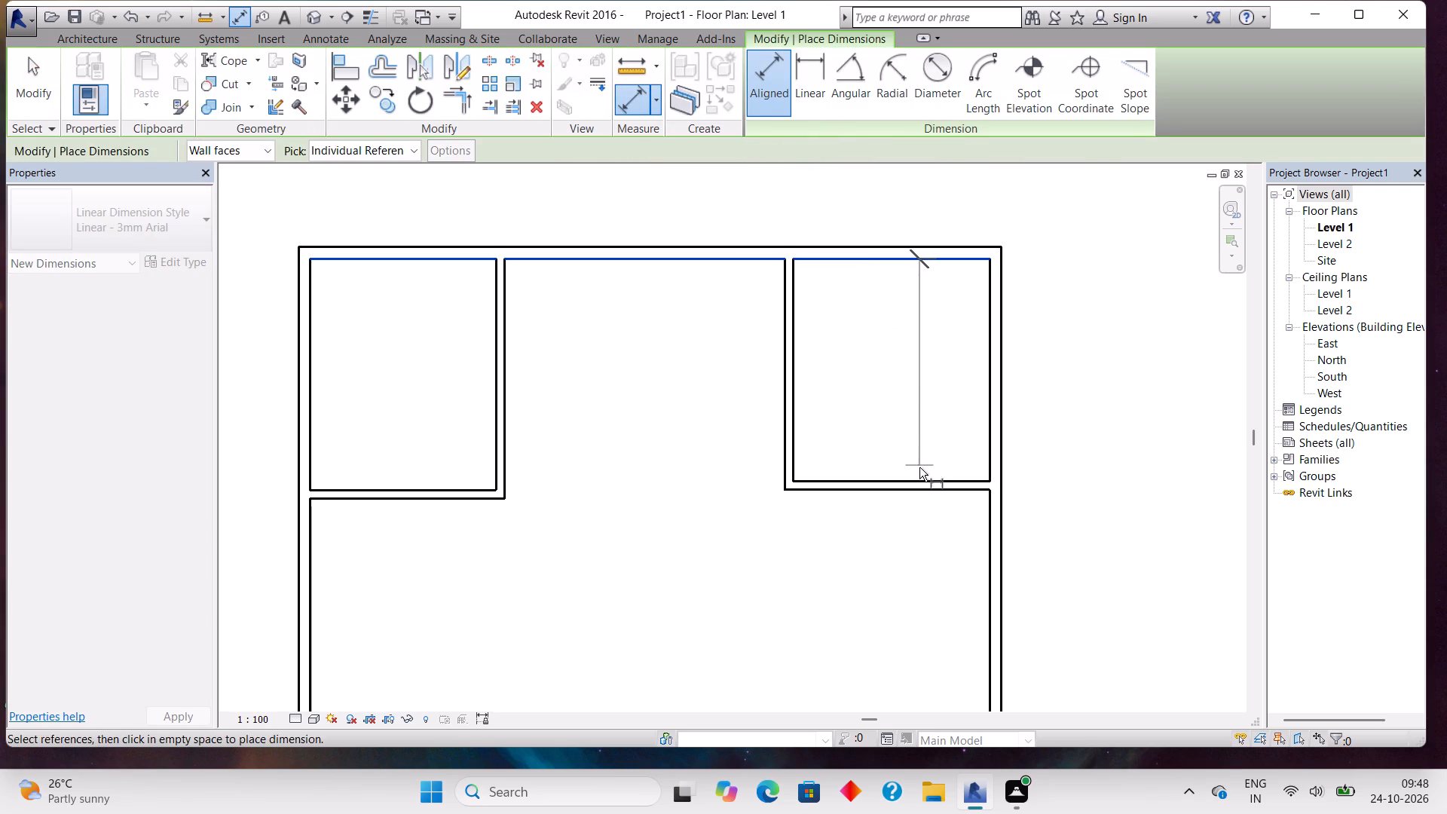
{"action": "left_click", "coordinate": [919, 476]}
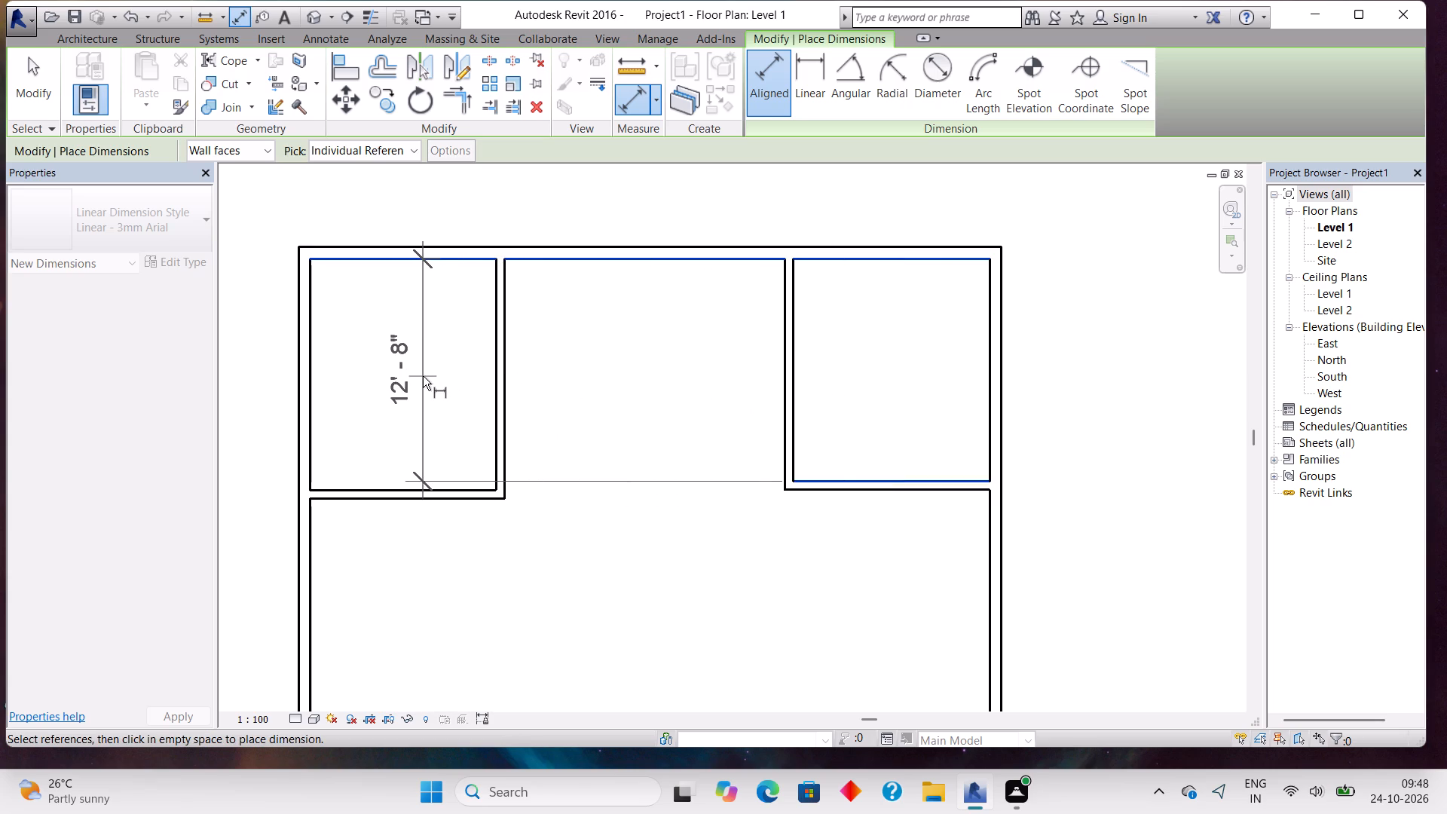
{"action": "key", "text": "Escape"}
{"action": "left_click", "coordinate": [405, 267]}
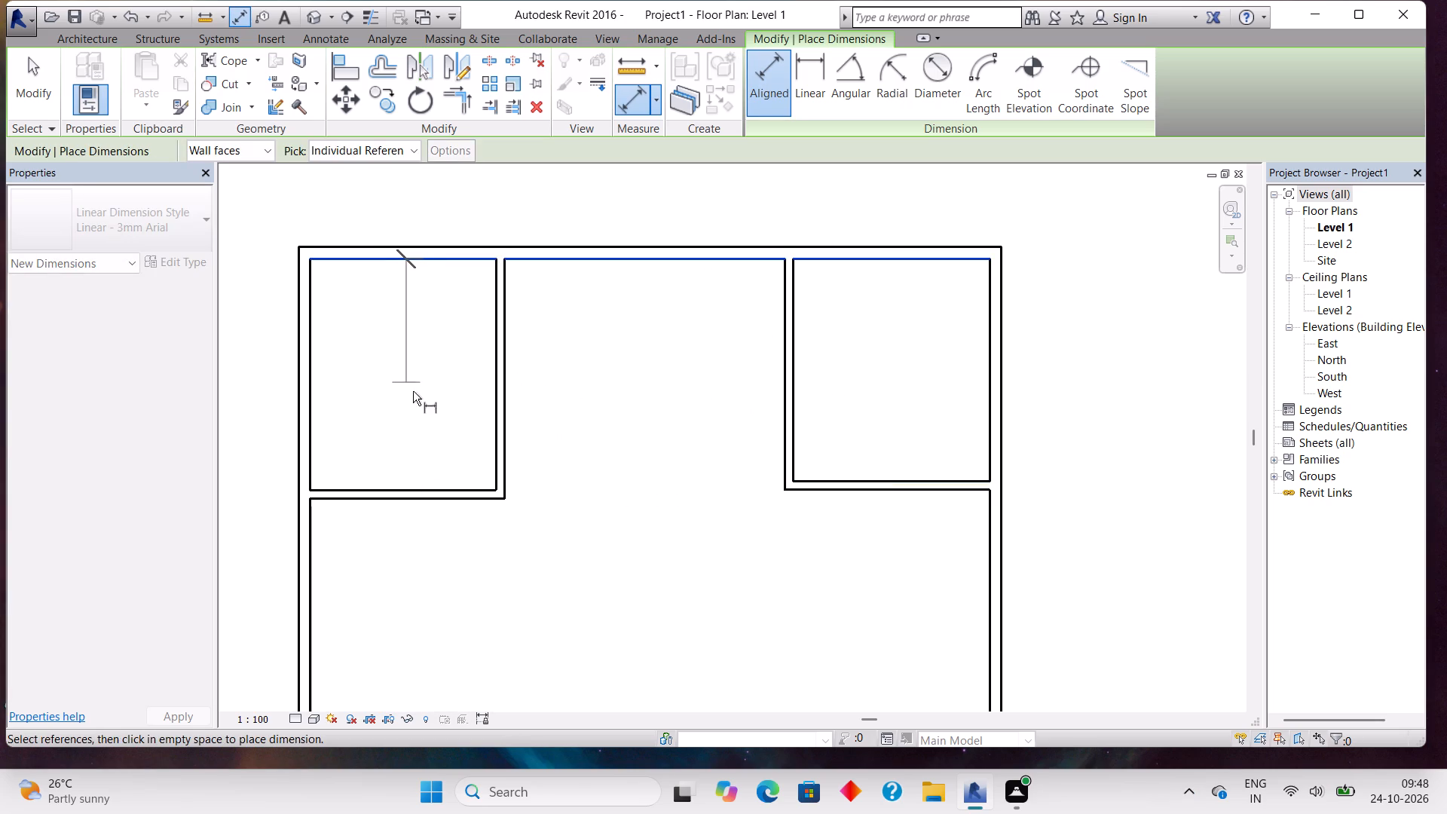
{"action": "left_click", "coordinate": [418, 489]}
{"action": "key", "text": "Escape"}
{"action": "key", "text": "Escape"}
Nudge the upper-left room's lower wall up to about 13'-3" from the top exterior wall, level with the upper-right room's lower wall.
{"action": "left_click", "coordinate": [418, 489]}
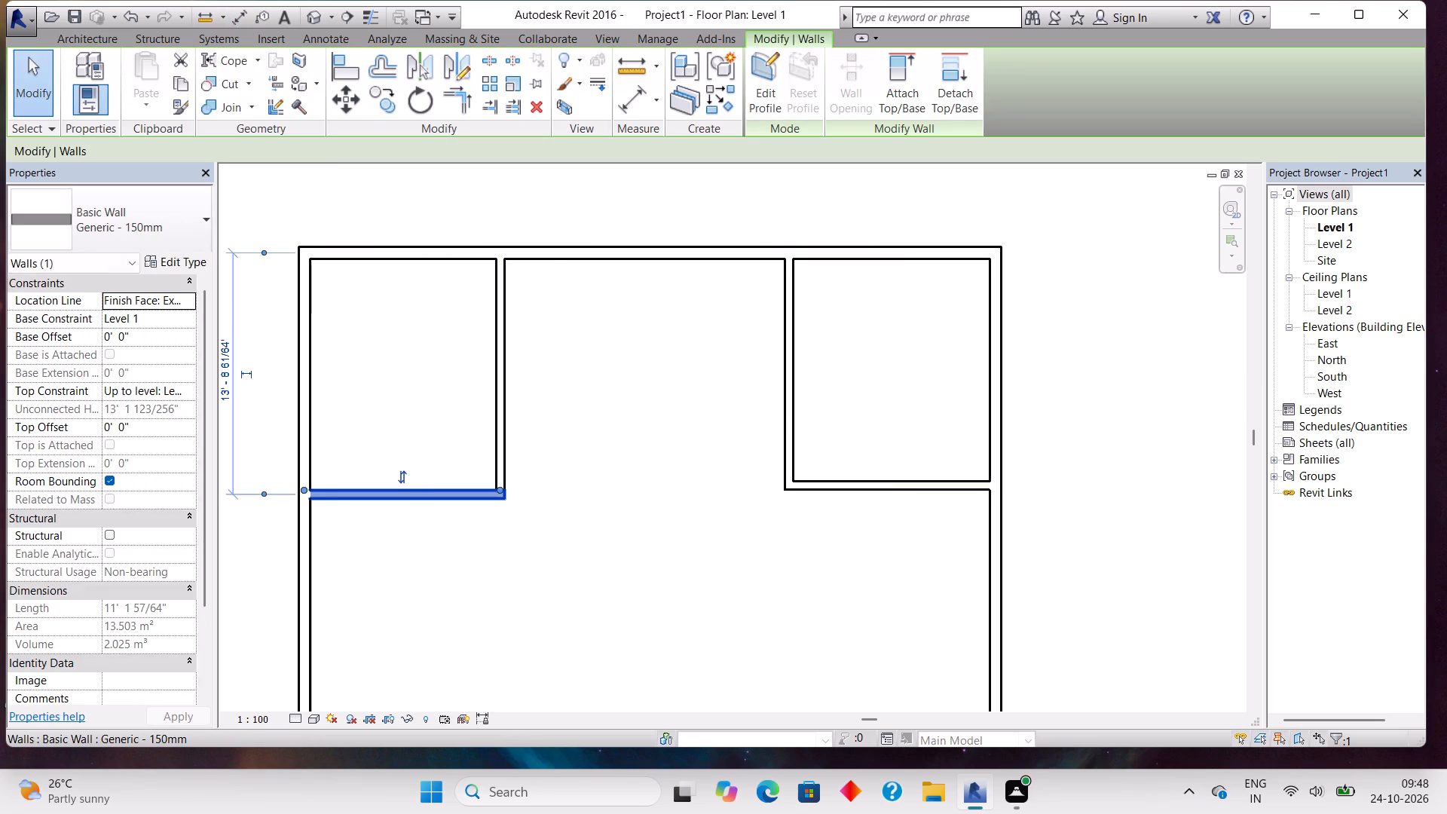
{"action": "scroll", "coordinate": [418, 489], "scroll_direction": "up", "scroll_amount": 6}
{"action": "key", "text": "Up"}
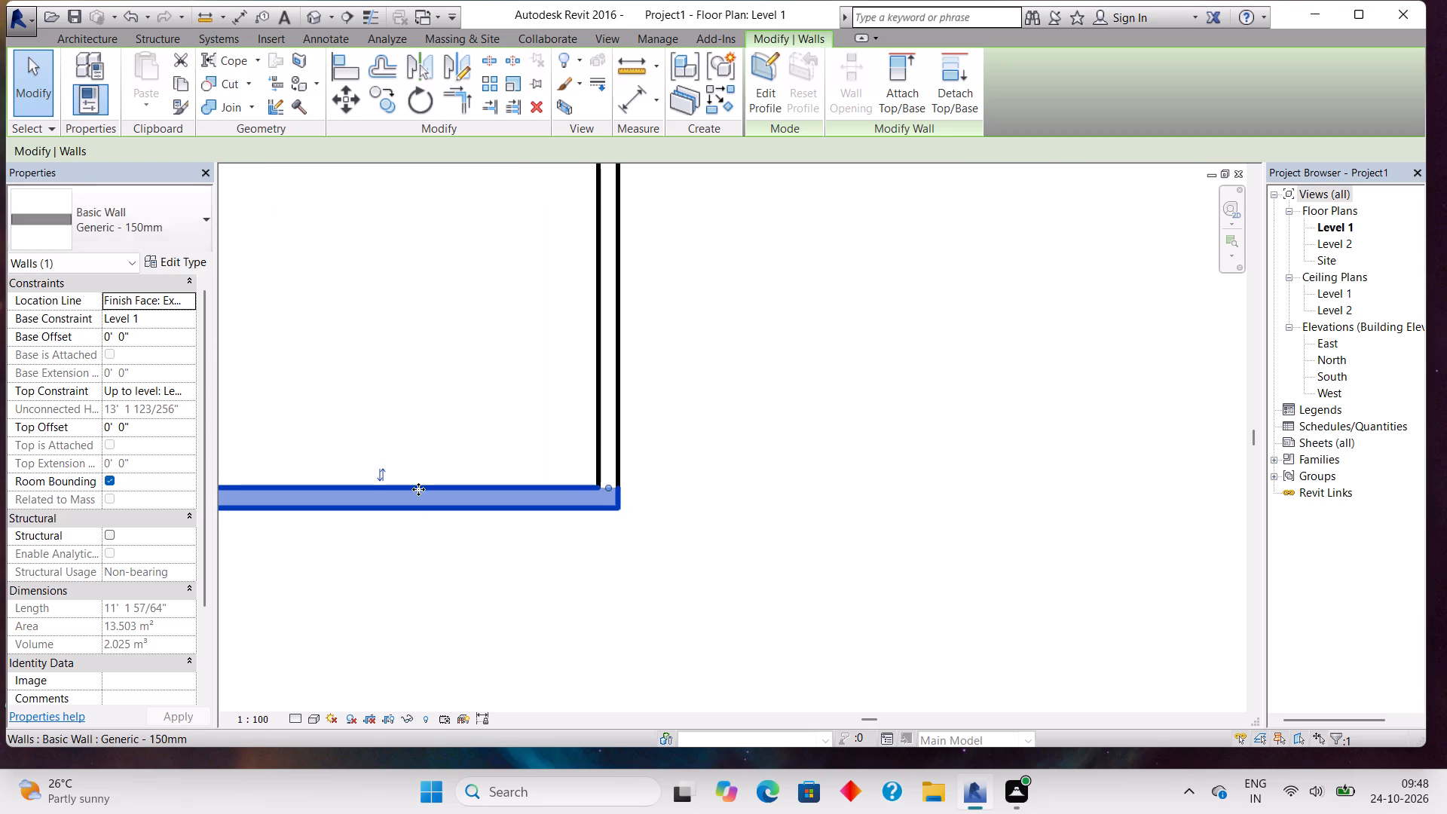
{"action": "key", "text": "Up"}
{"action": "scroll", "coordinate": [522, 277], "scroll_direction": "down", "scroll_amount": 7}
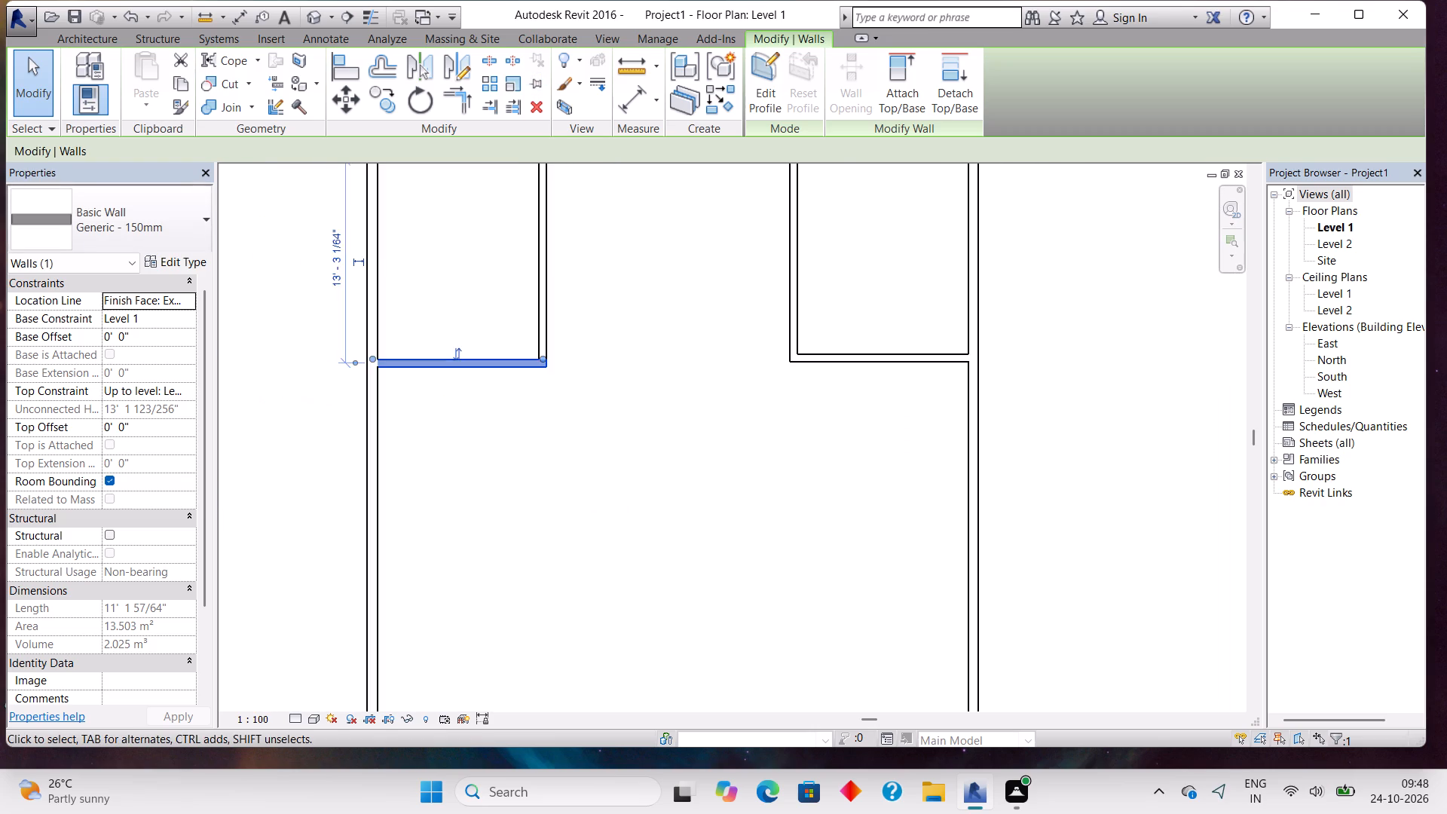
Measure the clear depths of the upper-left and upper-right rooms between the top exterior wall and their lower walls.
{"action": "middle_click_drag", "start_coordinate": [461, 261], "coordinate": [448, 415]}
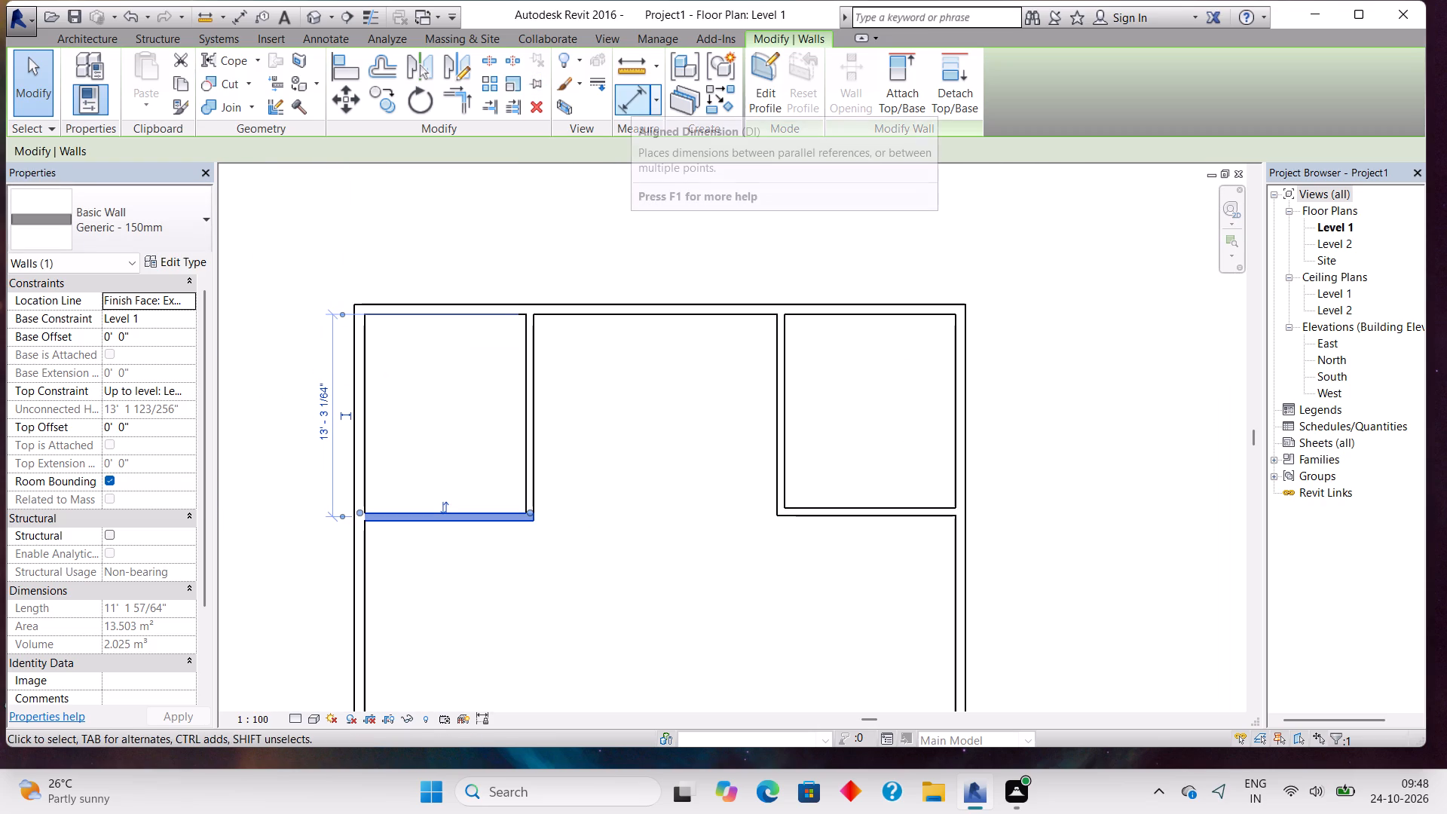
{"action": "left_click", "coordinate": [635, 91]}
{"action": "left_click", "coordinate": [455, 313]}
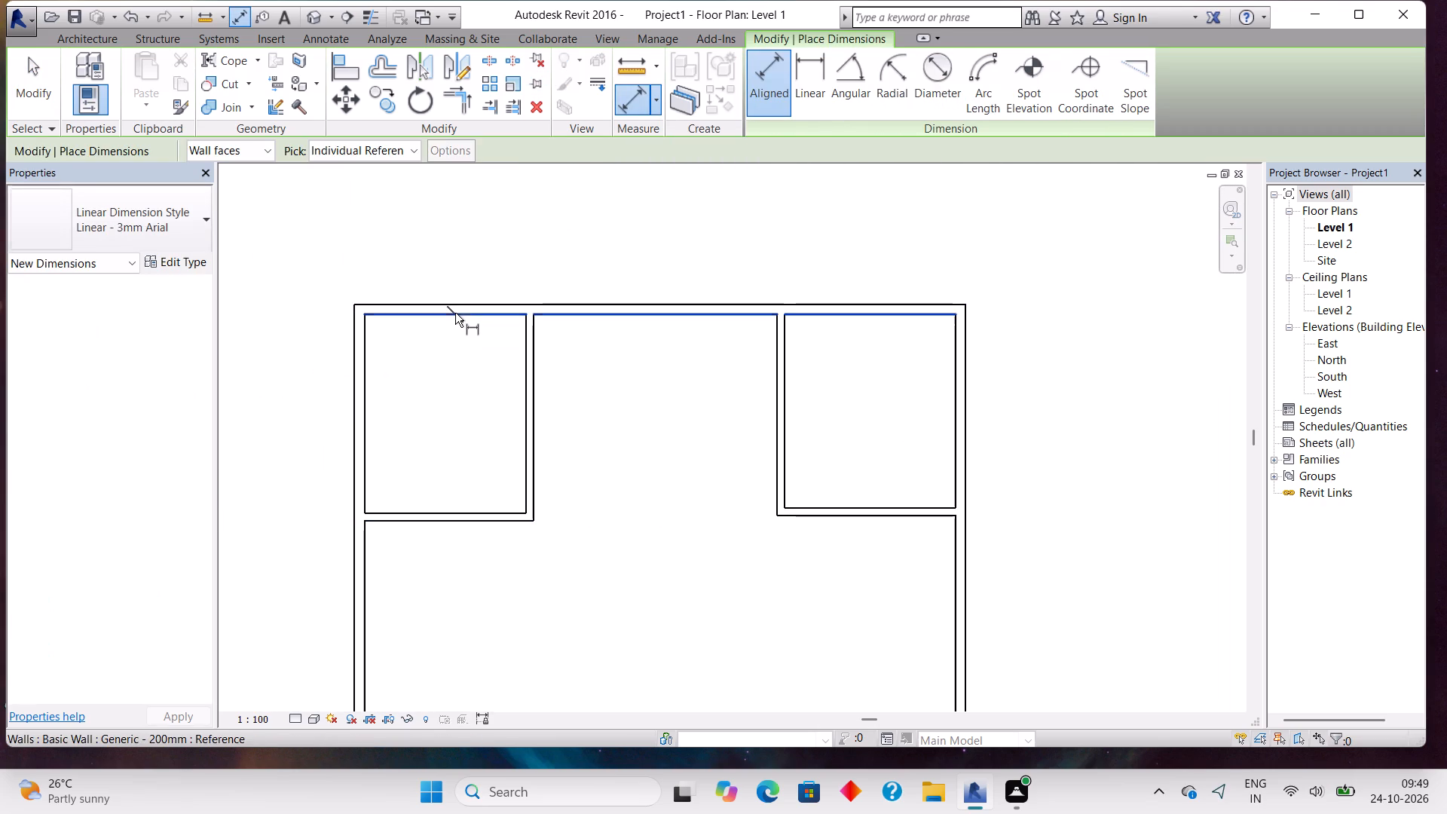
{"action": "left_click", "coordinate": [442, 513]}
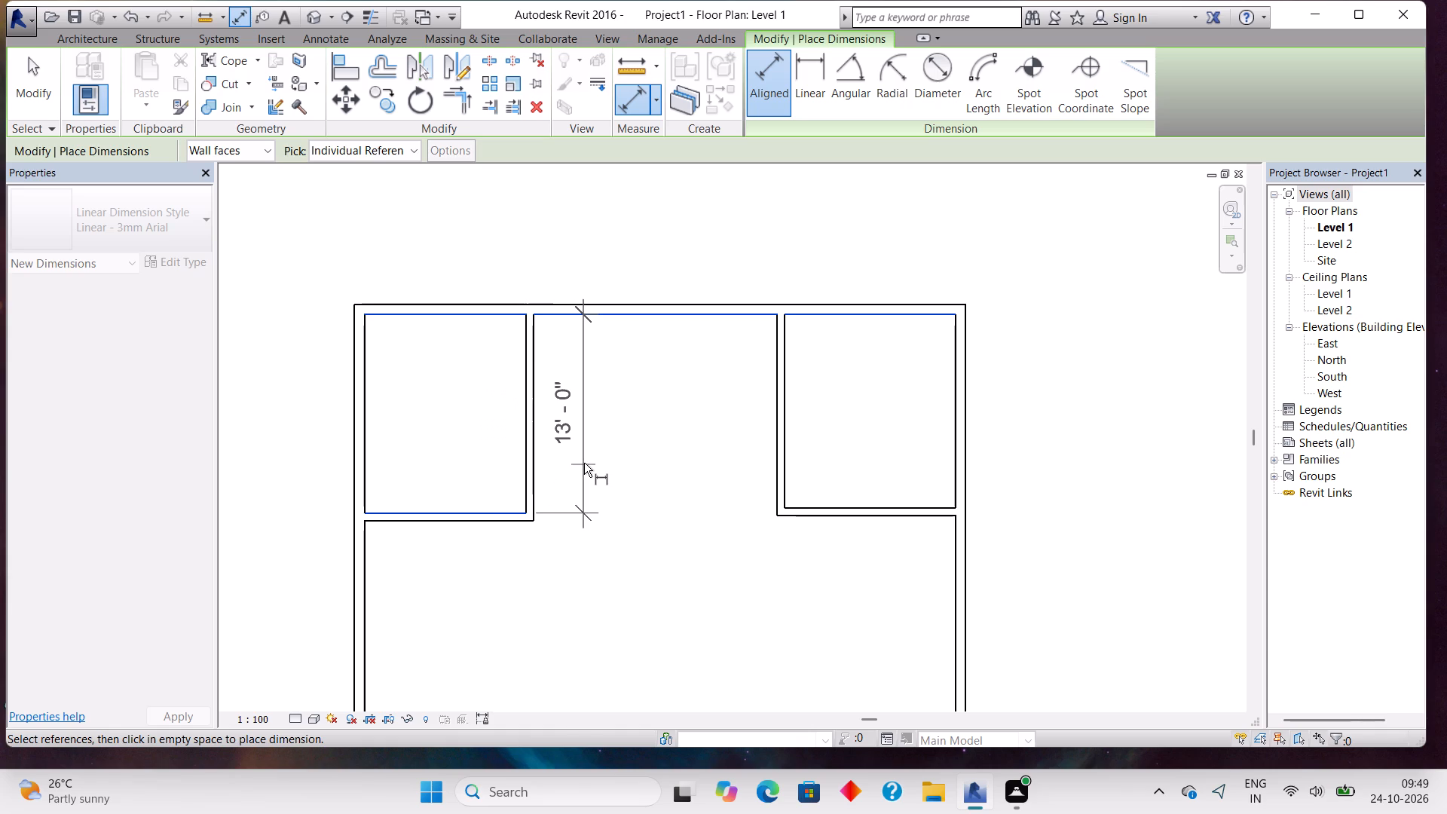
{"action": "key", "text": "Escape"}
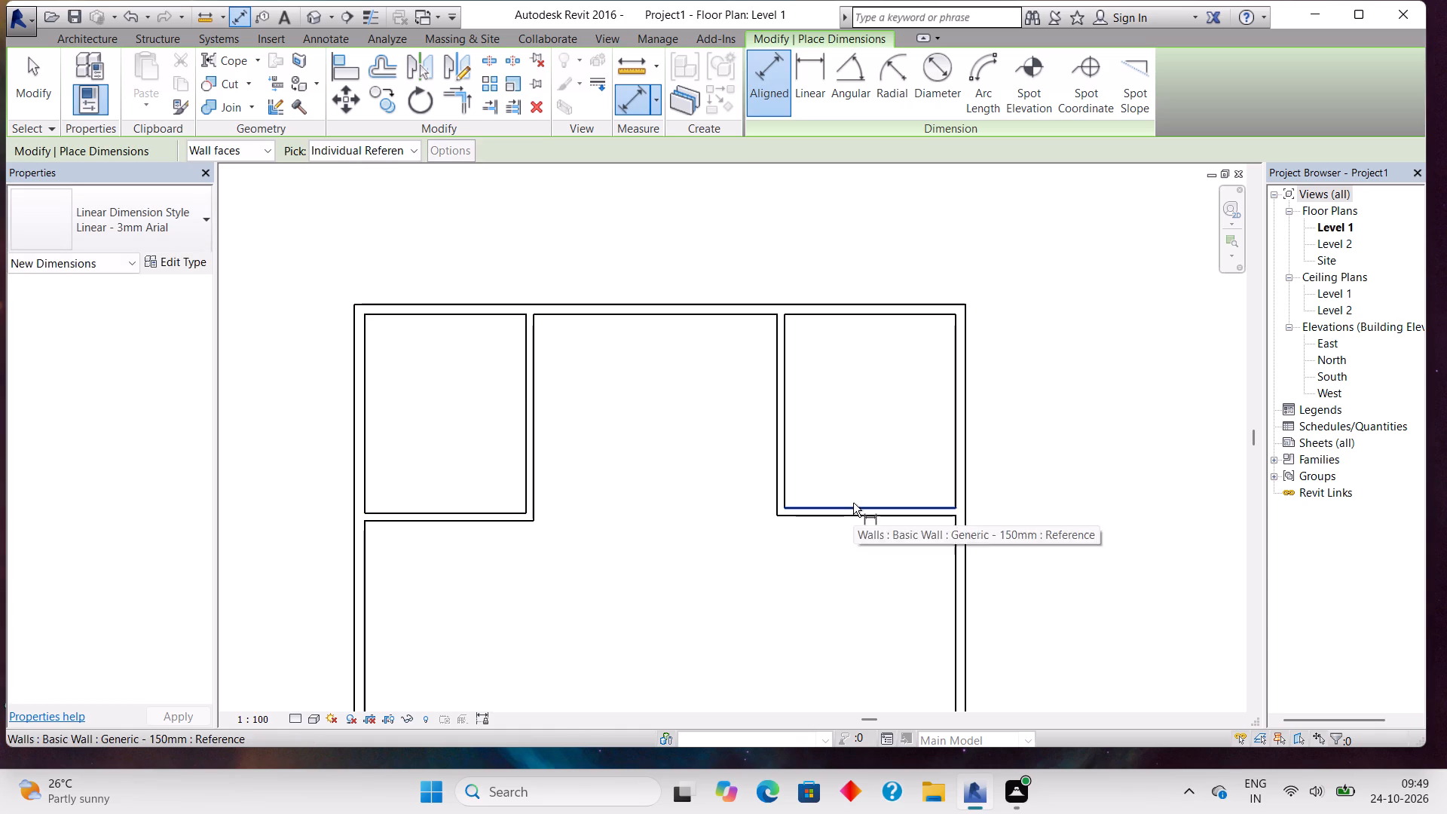
{"action": "left_click", "coordinate": [851, 322]}
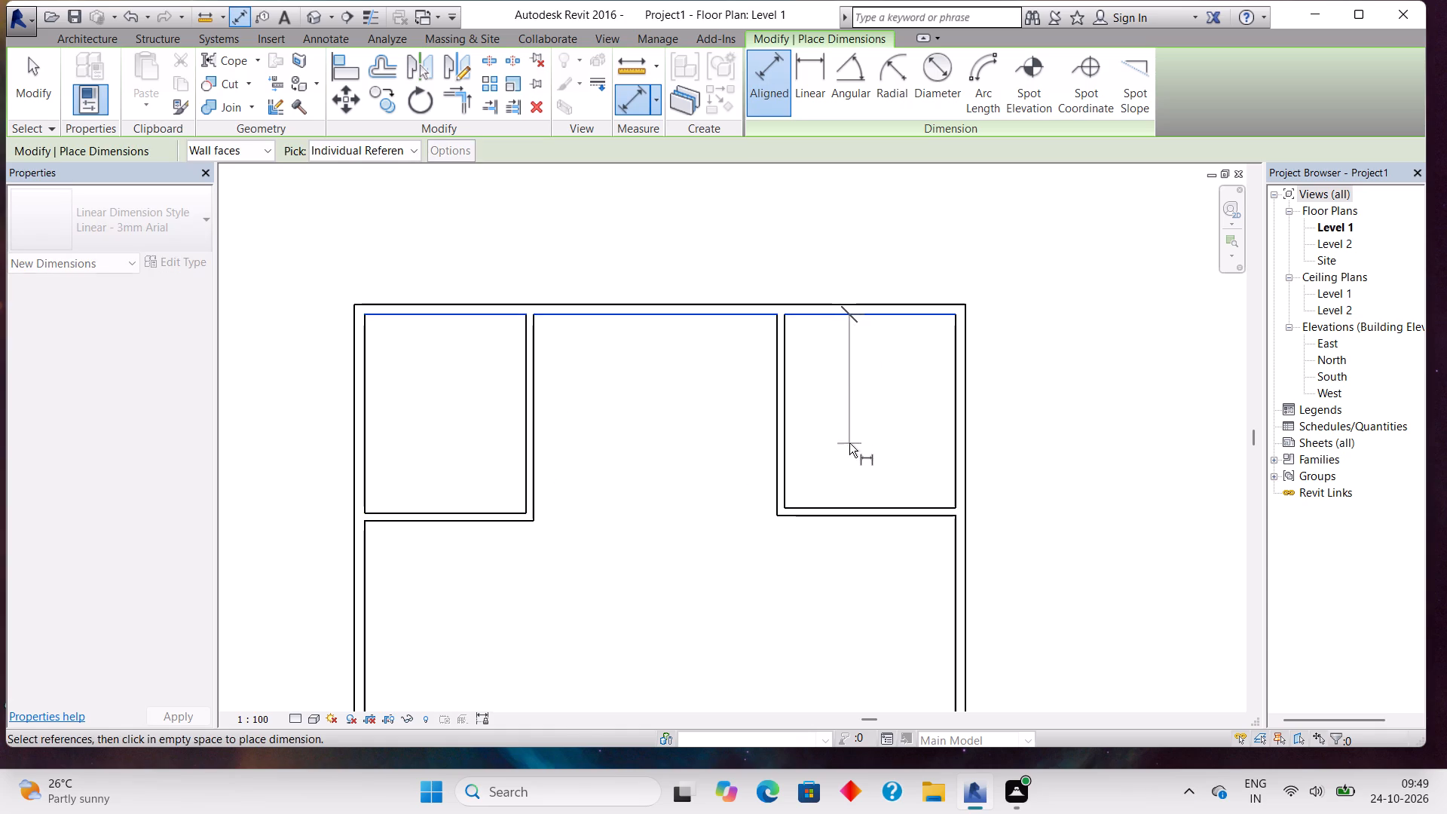
{"action": "left_click", "coordinate": [856, 505]}
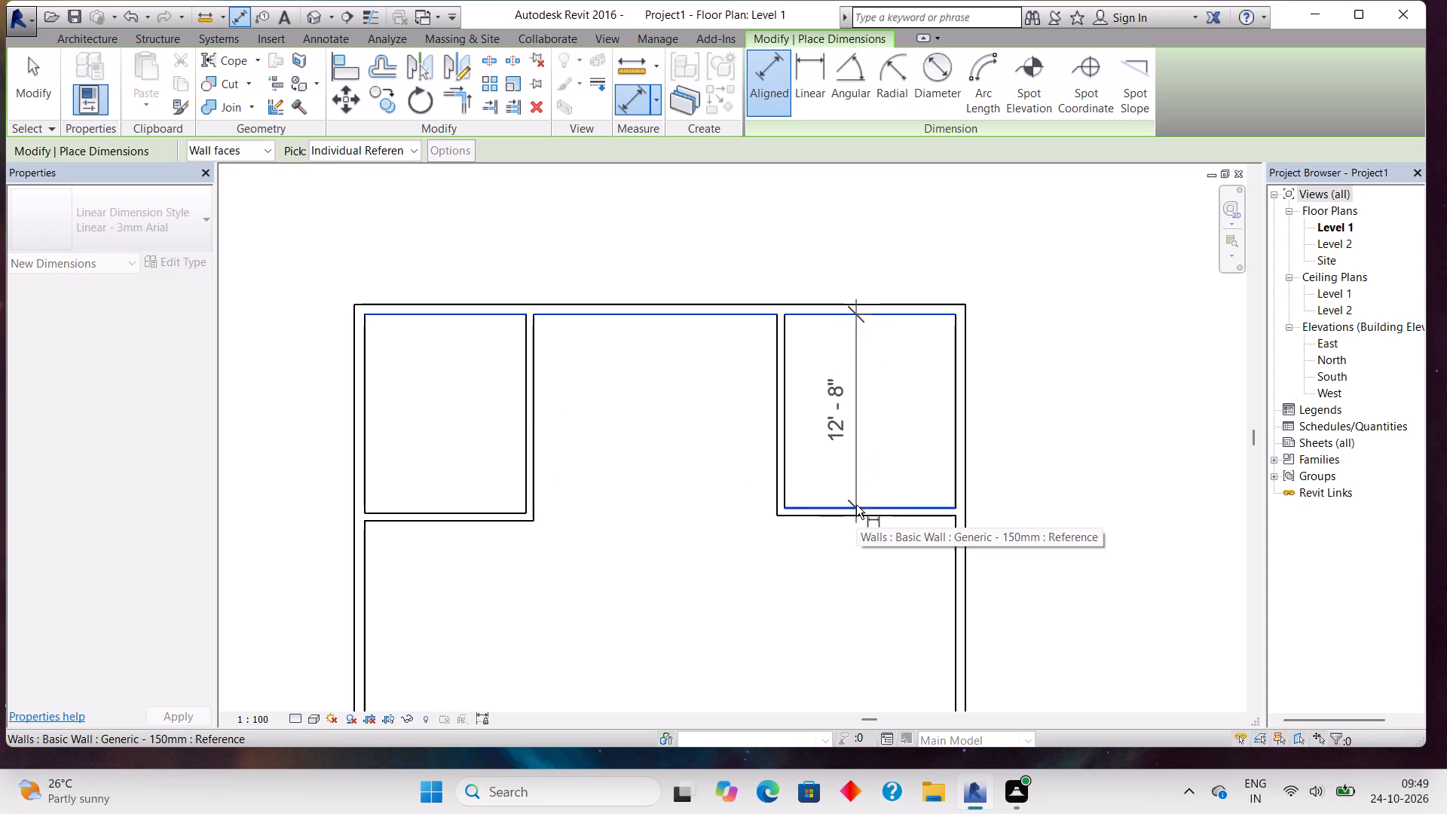
{"action": "key", "text": "Escape"}
{"action": "key", "text": "Escape"}
{"action": "scroll", "coordinate": [856, 505], "scroll_direction": "up", "scroll_amount": 5}
{"action": "key", "text": "Escape"}
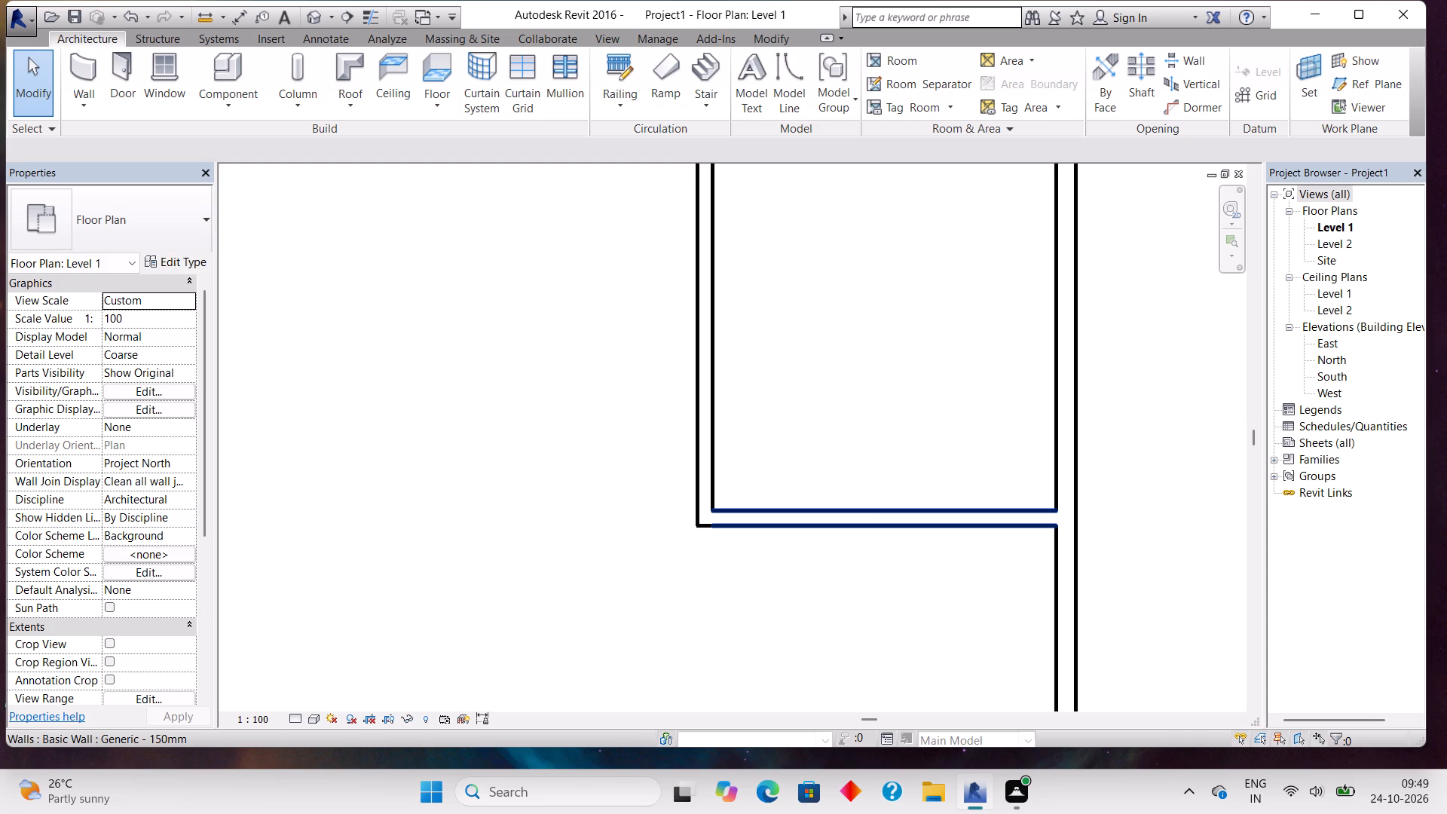
Nudge the upper-right room's lower wall down about 6", to a clear depth of about 13'-2".
{"action": "scroll", "coordinate": [851, 519], "scroll_direction": "down", "scroll_amount": 3}
{"action": "left_click", "coordinate": [850, 512]}
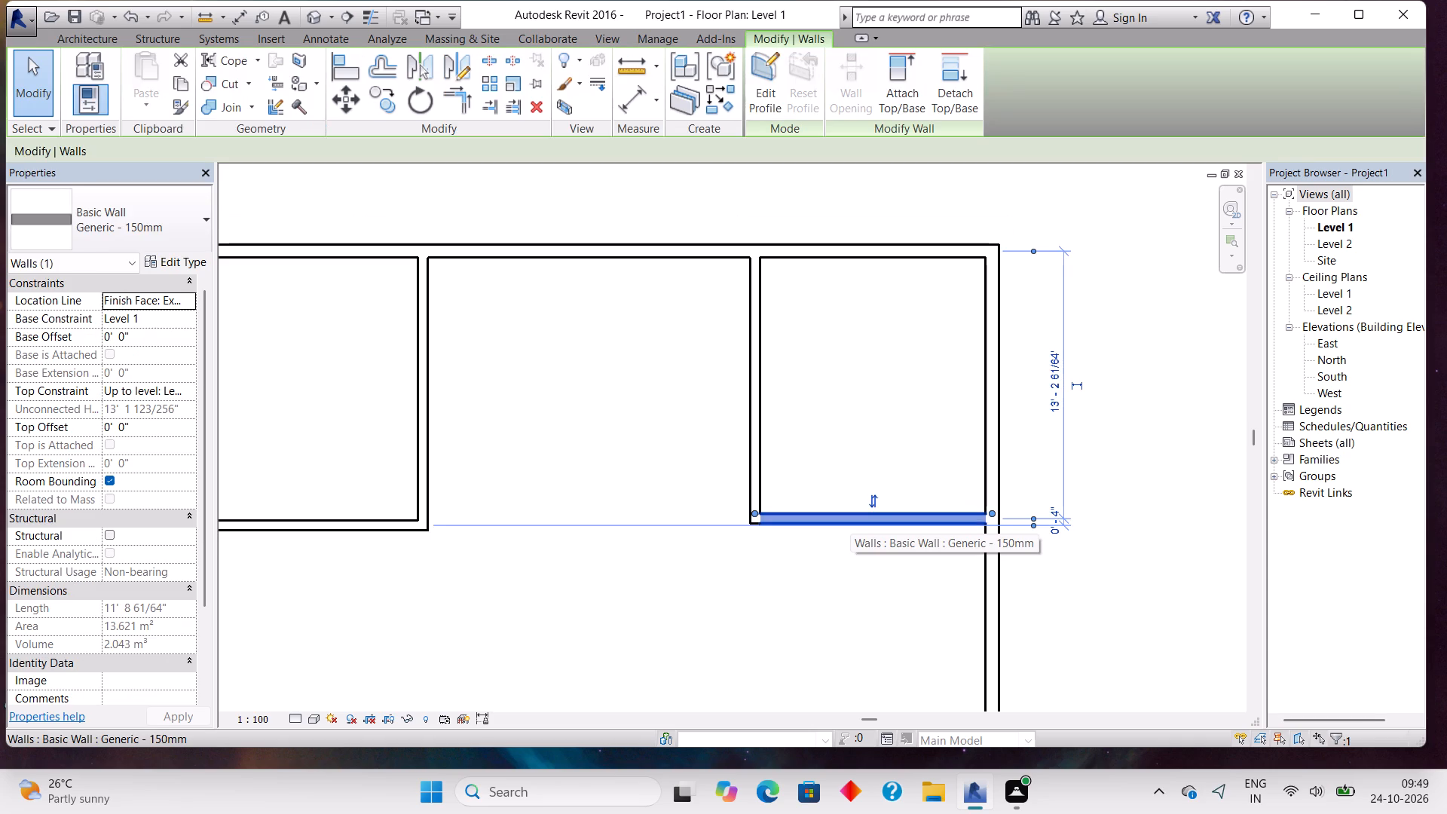
{"action": "key", "text": "Down"}
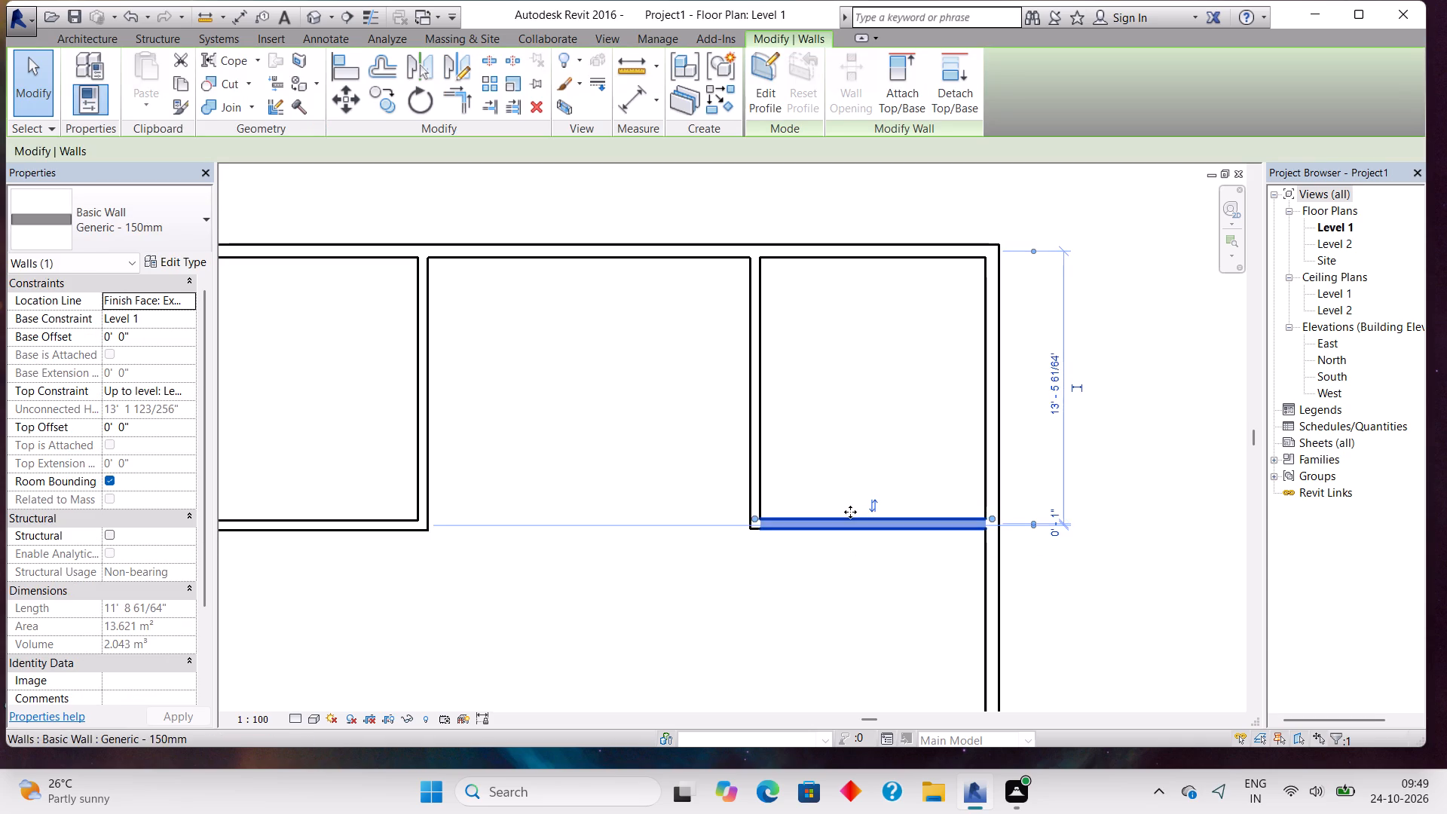
{"action": "key", "text": "Down"}
{"action": "key", "text": "Escape"}
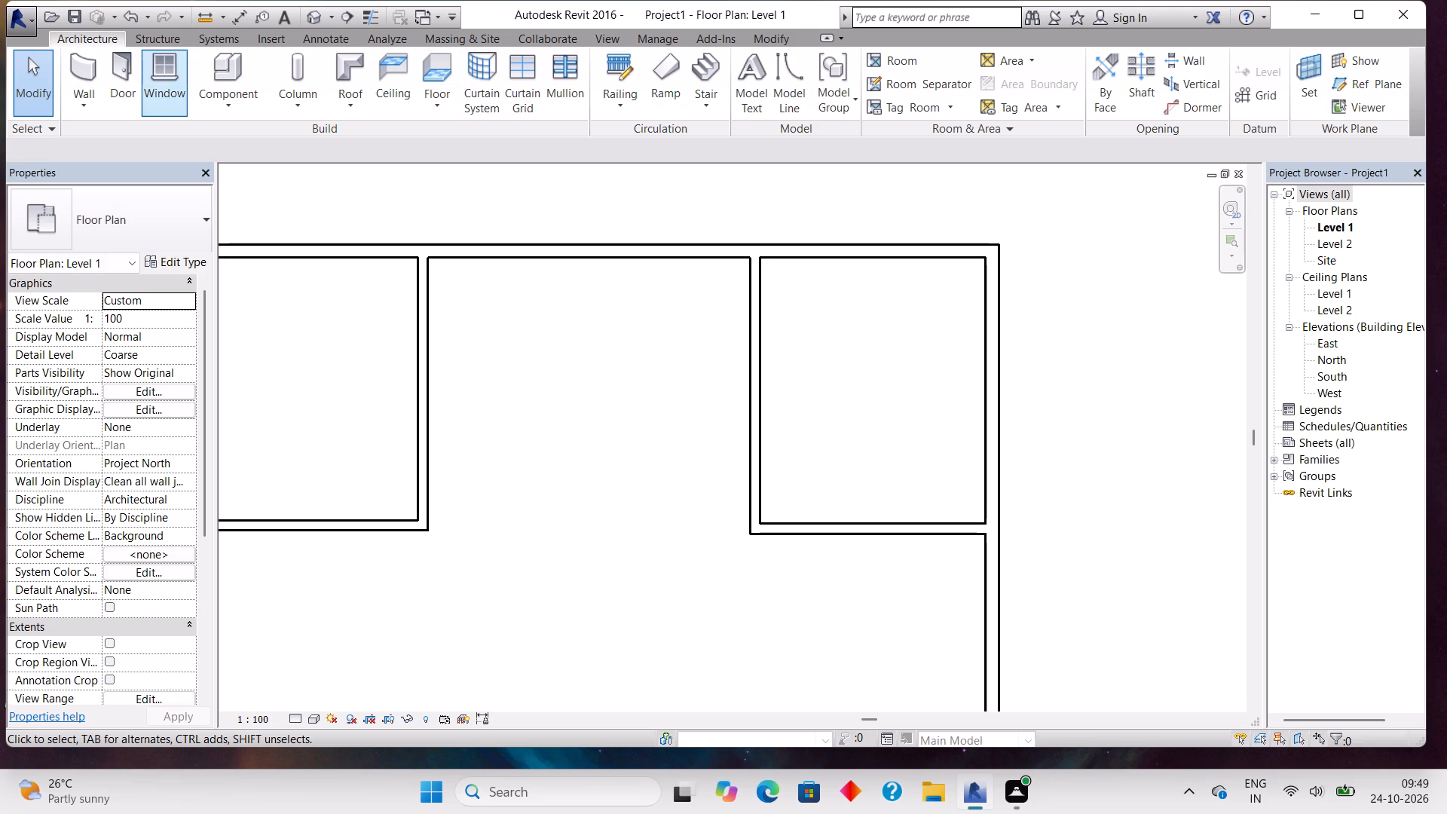
Measure the upper-right room's clear depth from the top exterior wall's inner face to the lower wall.
{"action": "left_click", "coordinate": [82, 67]}
{"action": "left_click", "coordinate": [632, 104]}
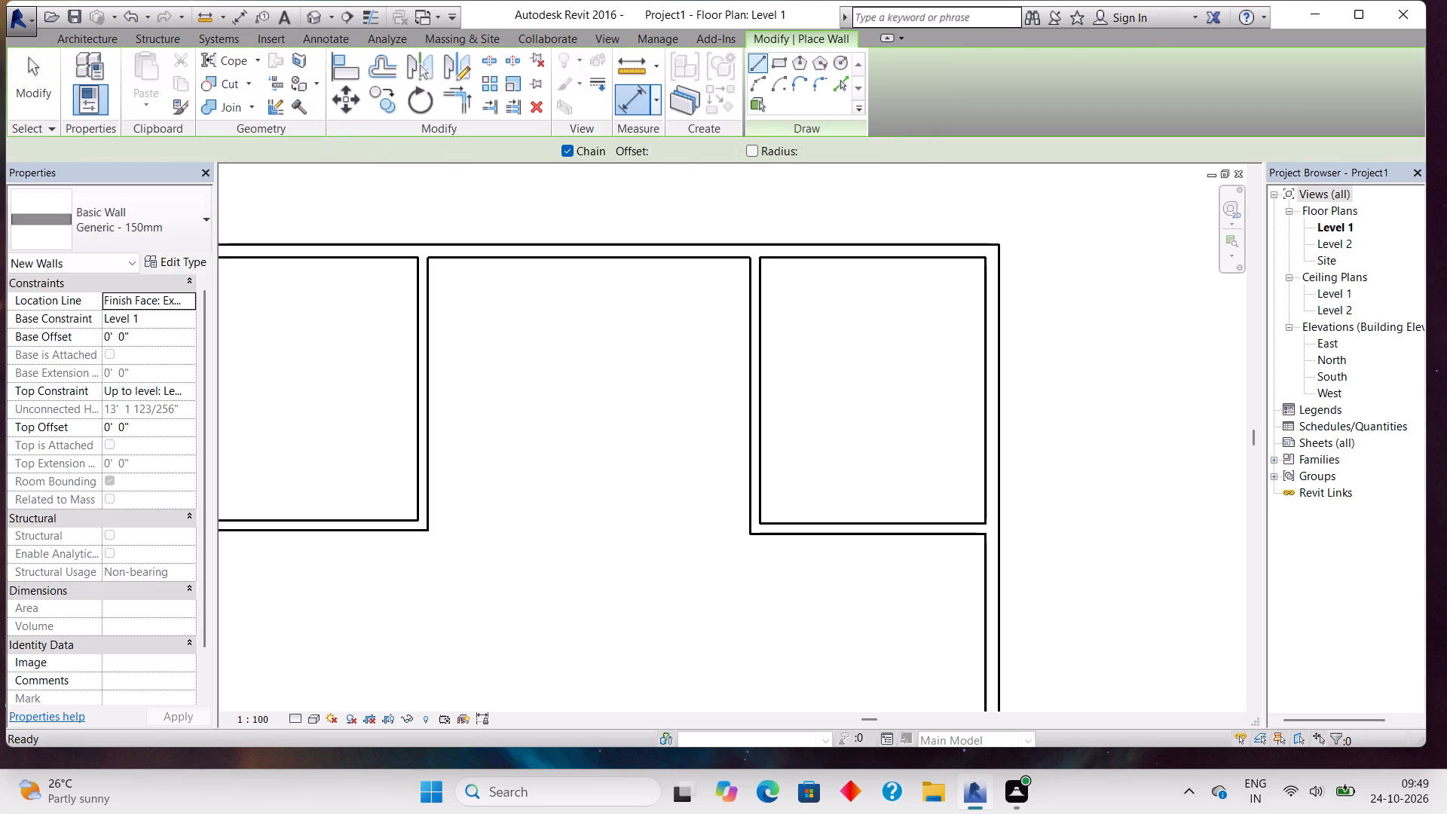
{"action": "left_click", "coordinate": [857, 256]}
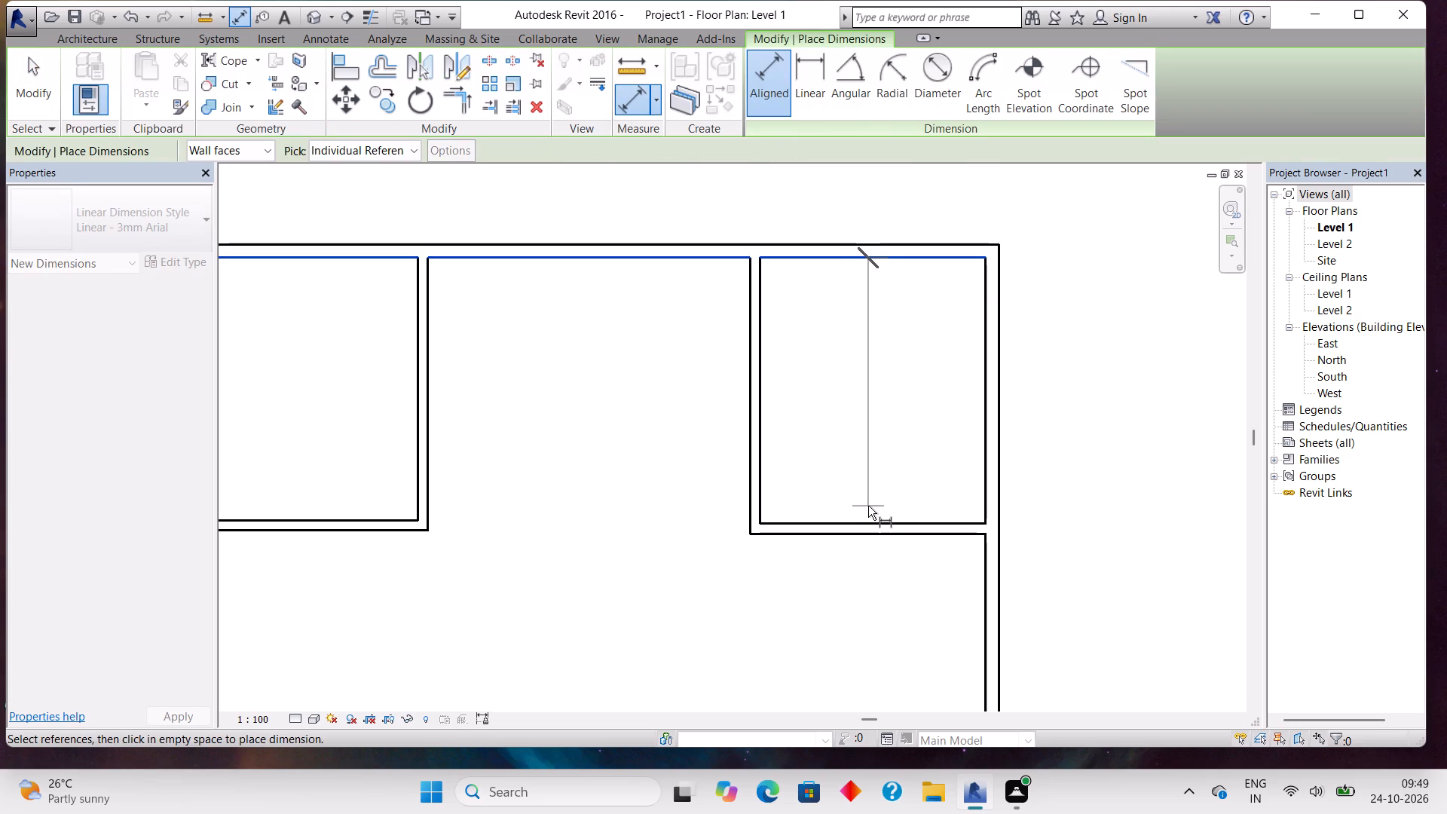
{"action": "left_click", "coordinate": [869, 525]}
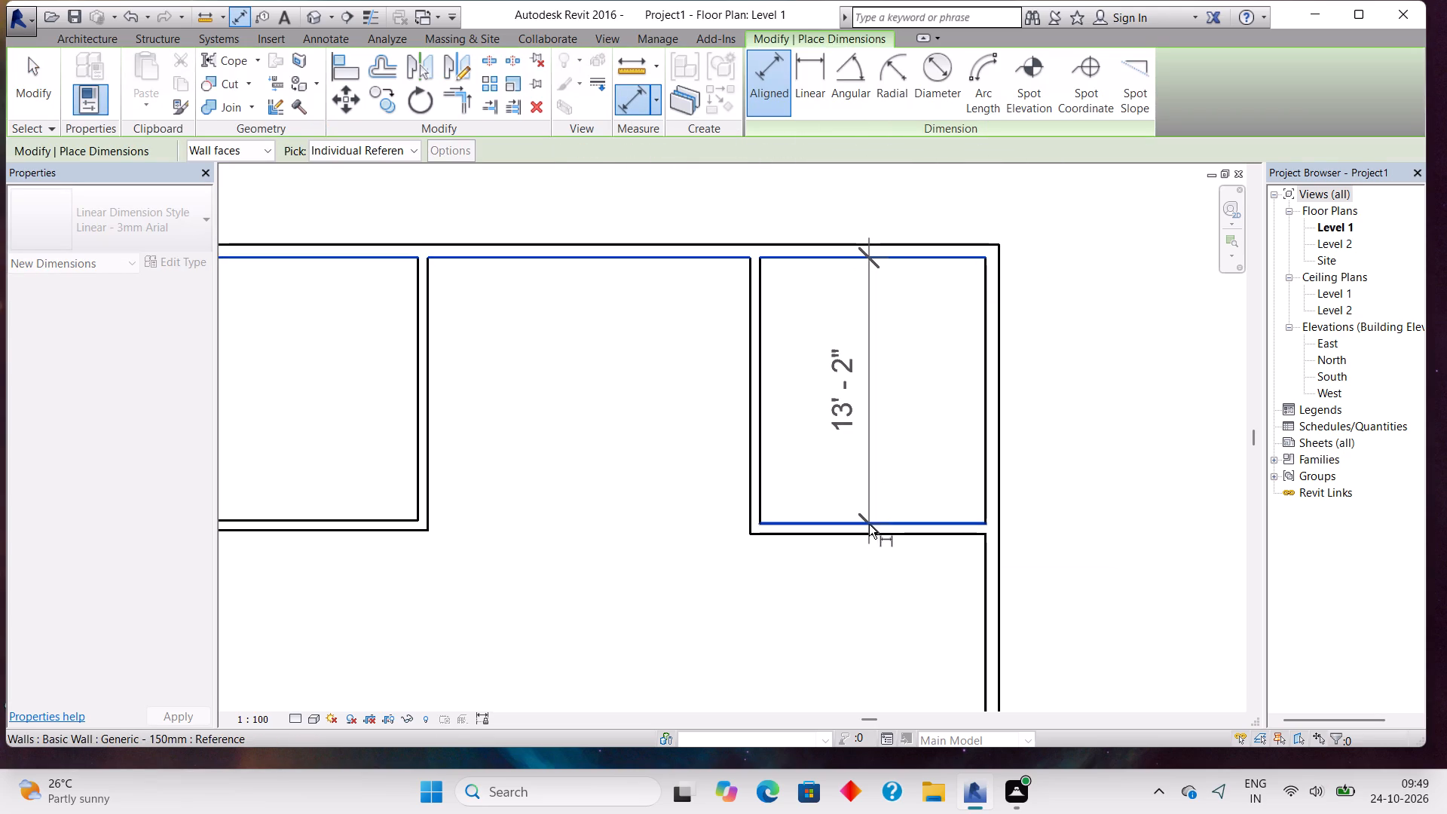
{"action": "scroll", "coordinate": [869, 525], "scroll_direction": "up", "scroll_amount": 3}
{"action": "scroll", "coordinate": [869, 525], "scroll_direction": "down", "scroll_amount": 1}
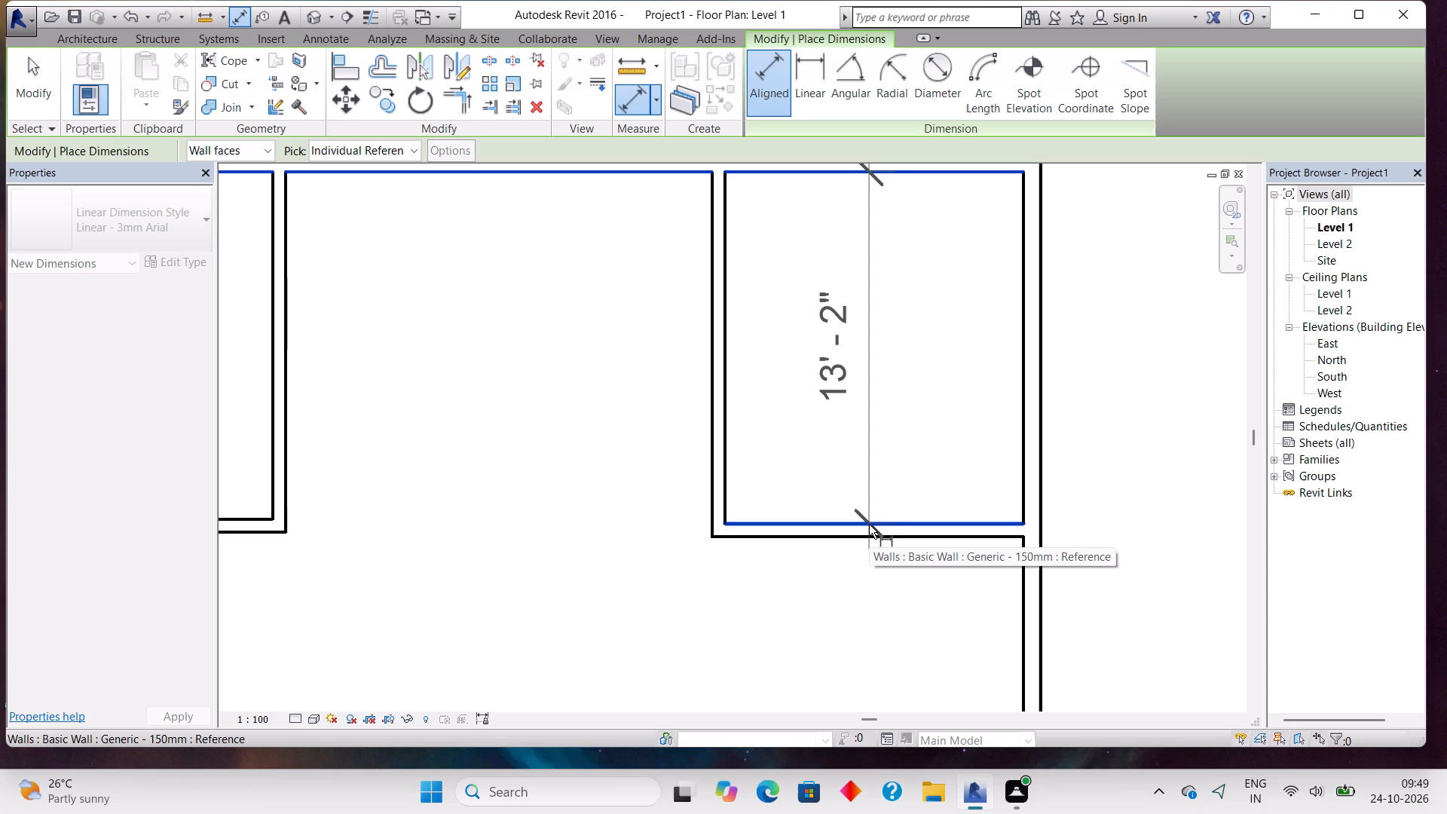
{"action": "key", "text": "Escape"}
{"action": "key", "text": "Escape"}
Nudge the upper-right room's lower wall up about 2", to a clear depth of about 13'-0".
{"action": "left_click", "coordinate": [869, 525]}
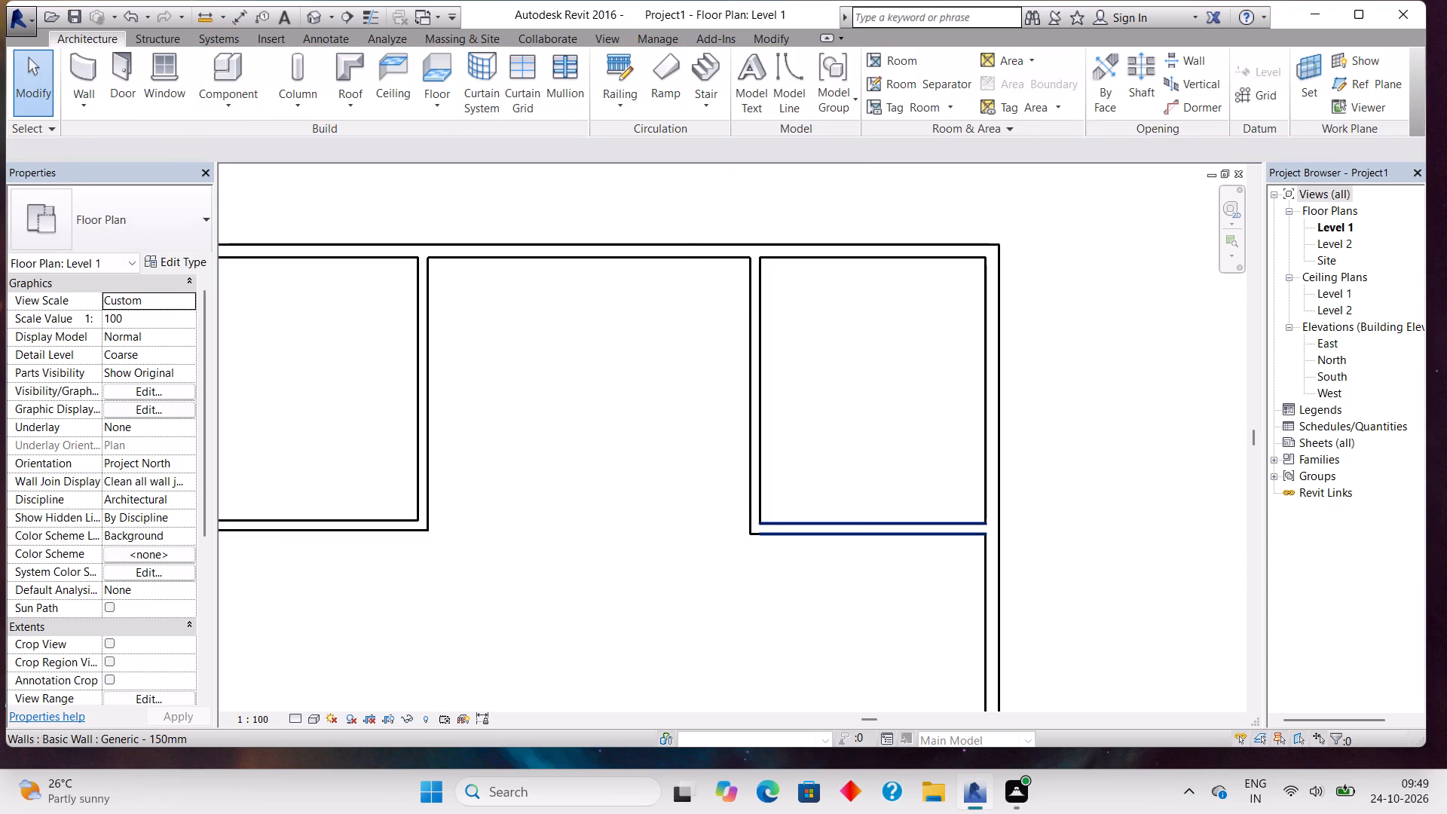
{"action": "scroll", "coordinate": [869, 525], "scroll_direction": "up", "scroll_amount": 4}
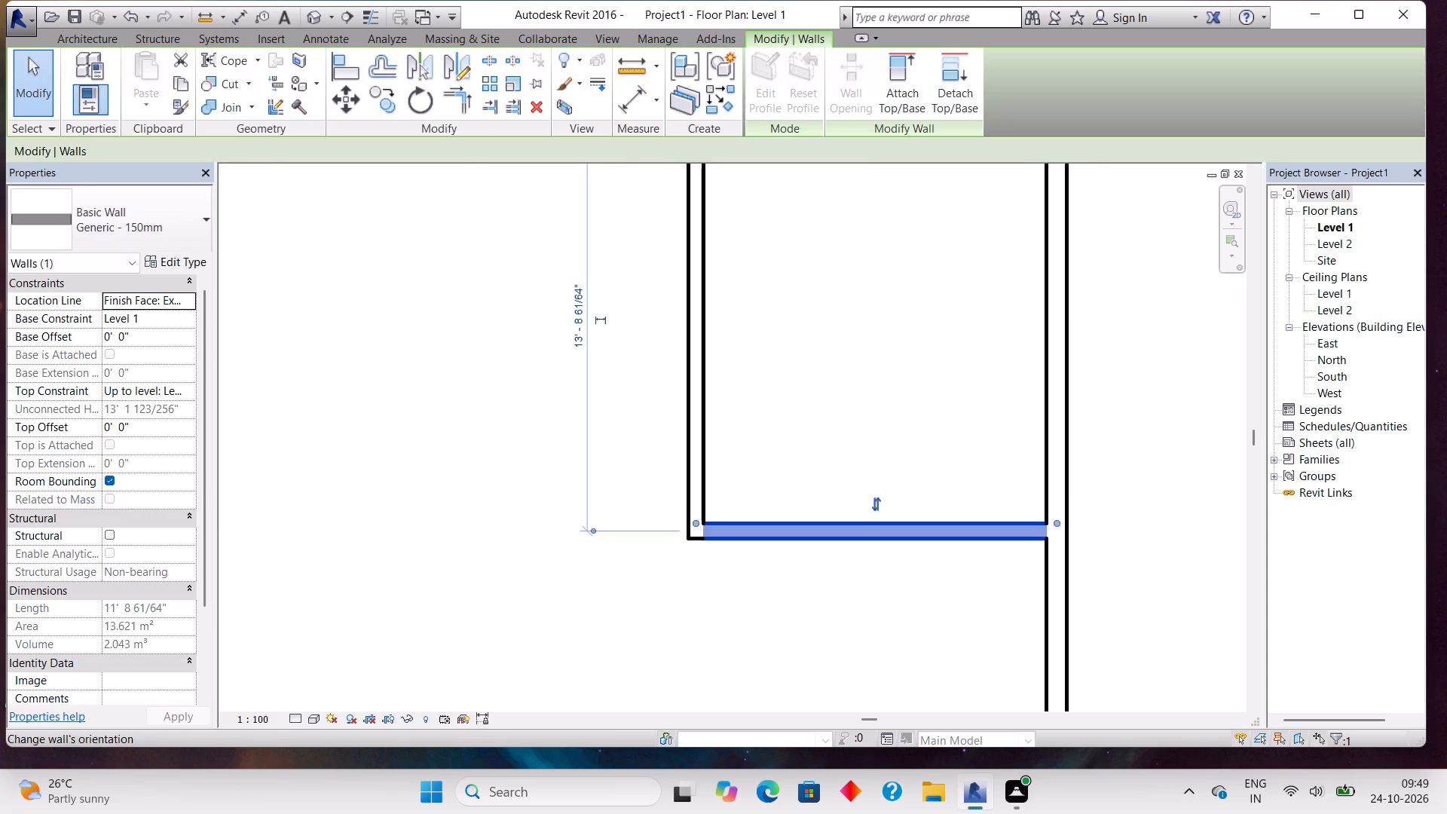
{"action": "key", "text": "Up"}
{"action": "key", "text": "Up"}
{"action": "scroll", "coordinate": [837, 427], "scroll_direction": "down", "scroll_amount": 4}
Measure the upper-right room's clear depth again between the top exterior wall and the lower wall.
{"action": "middle_click_drag", "start_coordinate": [836, 375], "coordinate": [848, 466]}
{"action": "left_click", "coordinate": [626, 103]}
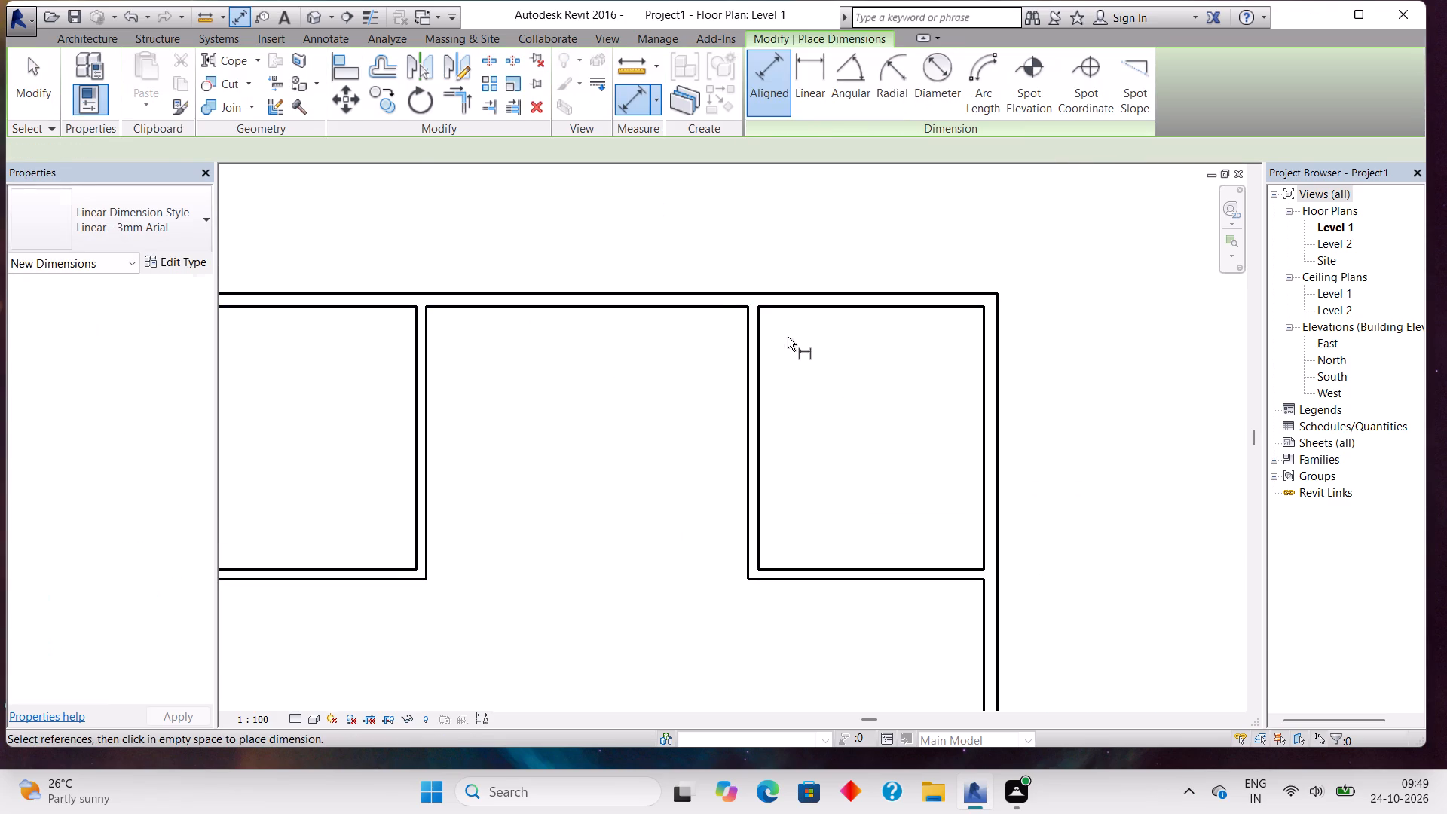
{"action": "left_click", "coordinate": [855, 312]}
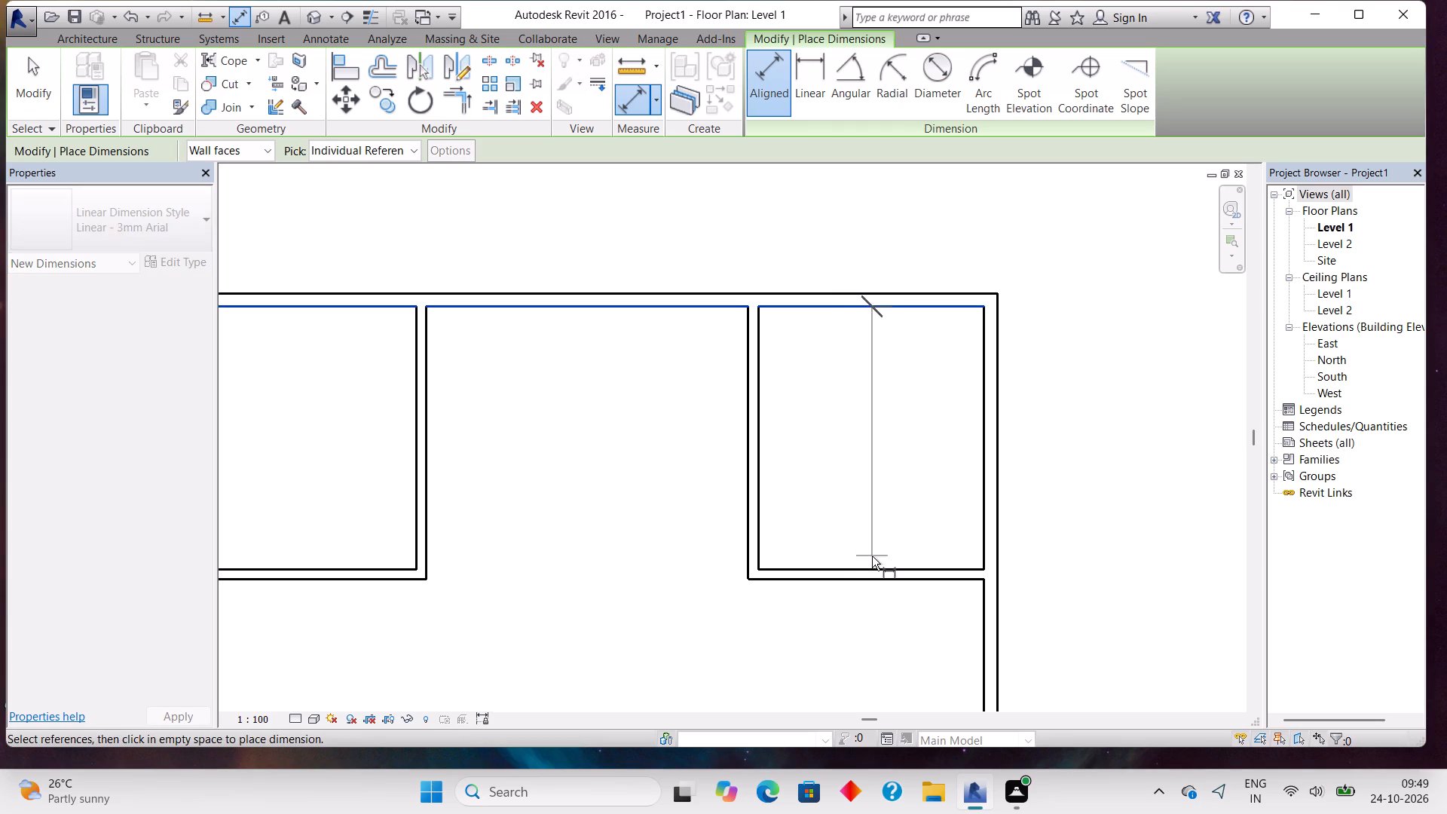
{"action": "left_click", "coordinate": [876, 565]}
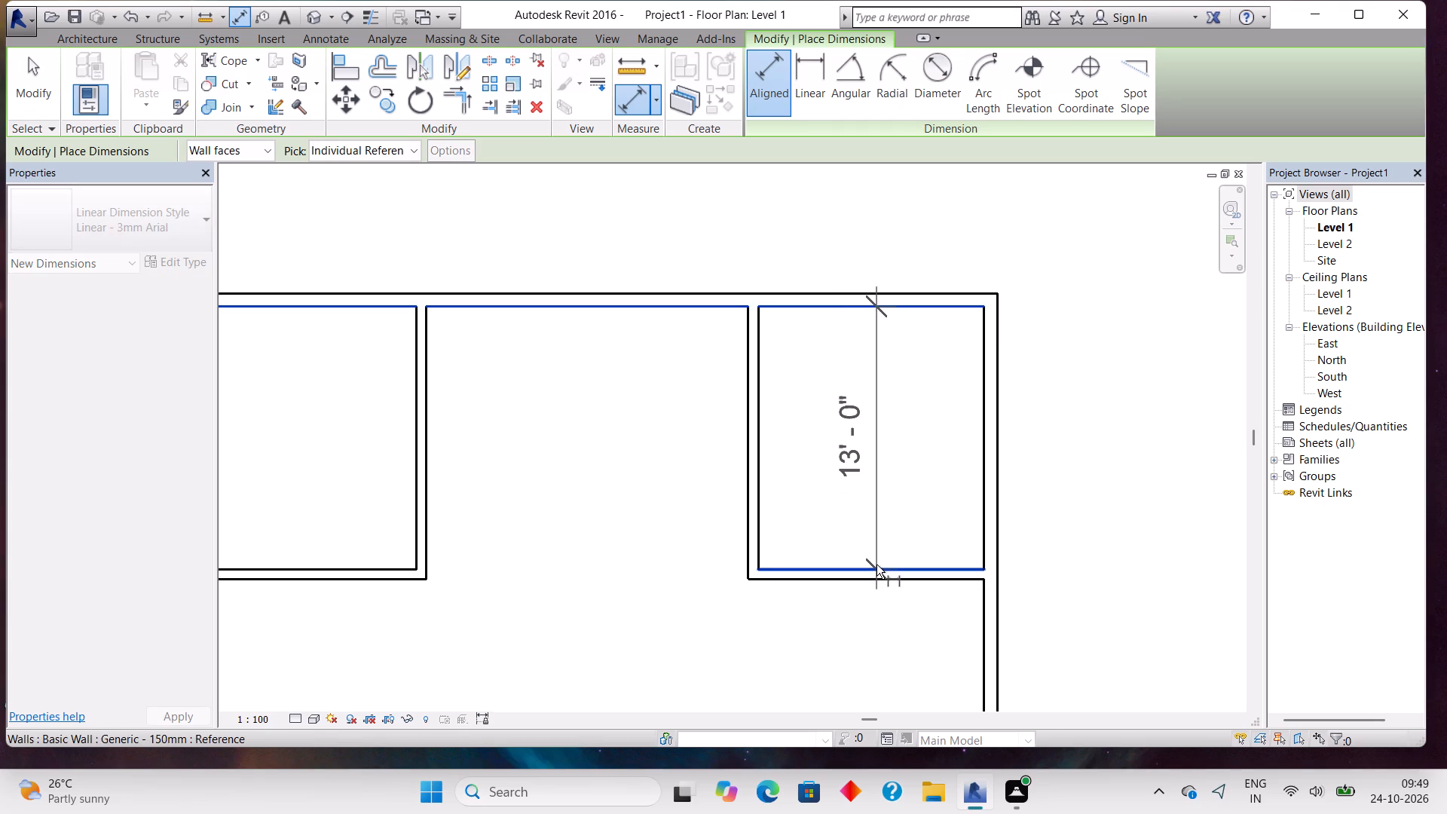
{"action": "key", "text": "Escape"}
Draw Generic - 150mm walls from the upper-left room's lower outer corner, about 12'-5" down and about 11'-1" across to the left exterior wall.
{"action": "scroll", "coordinate": [501, 380], "scroll_direction": "down", "scroll_amount": 2}
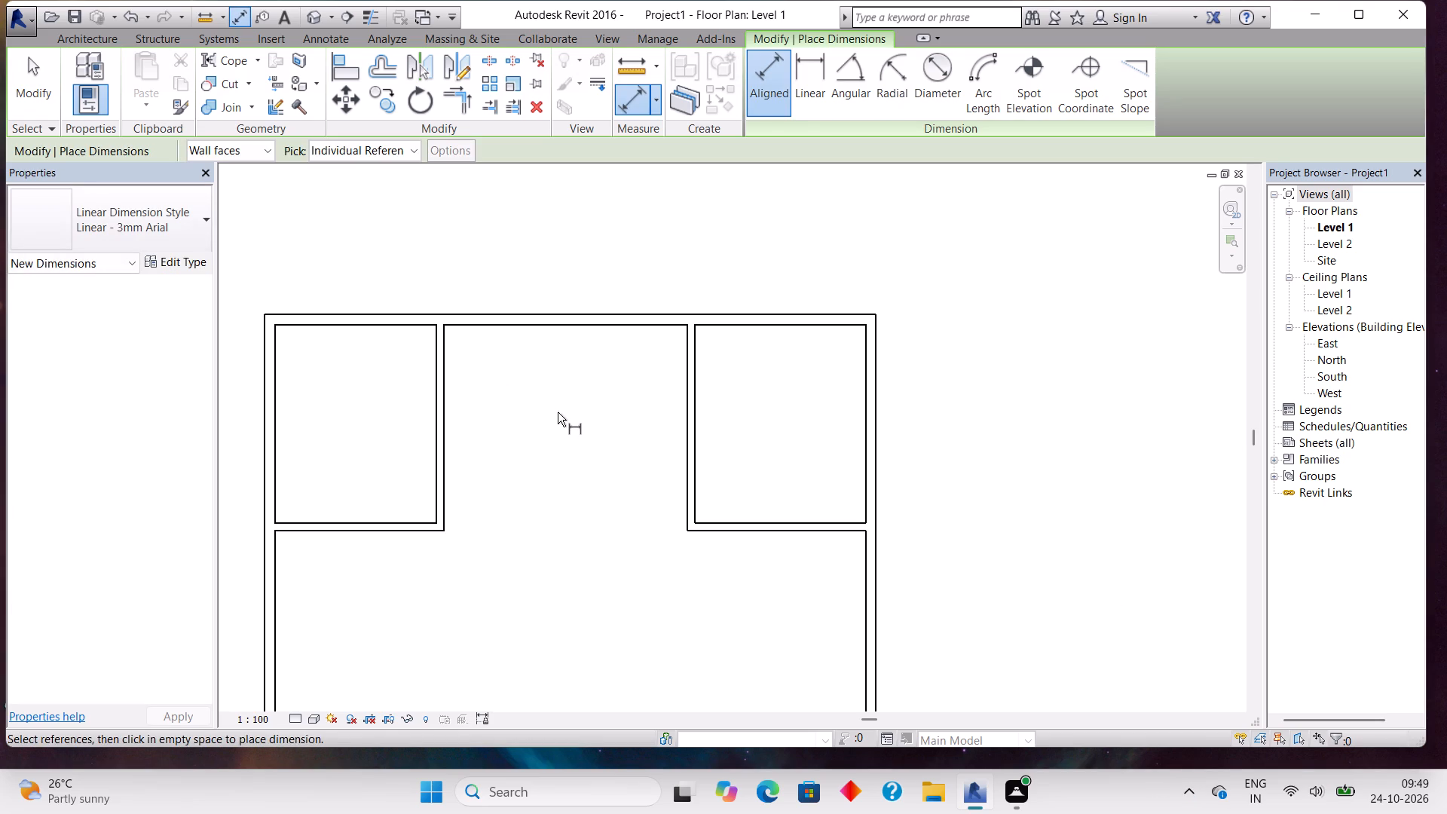
{"action": "middle_click_drag", "start_coordinate": [572, 452], "coordinate": [720, 289]}
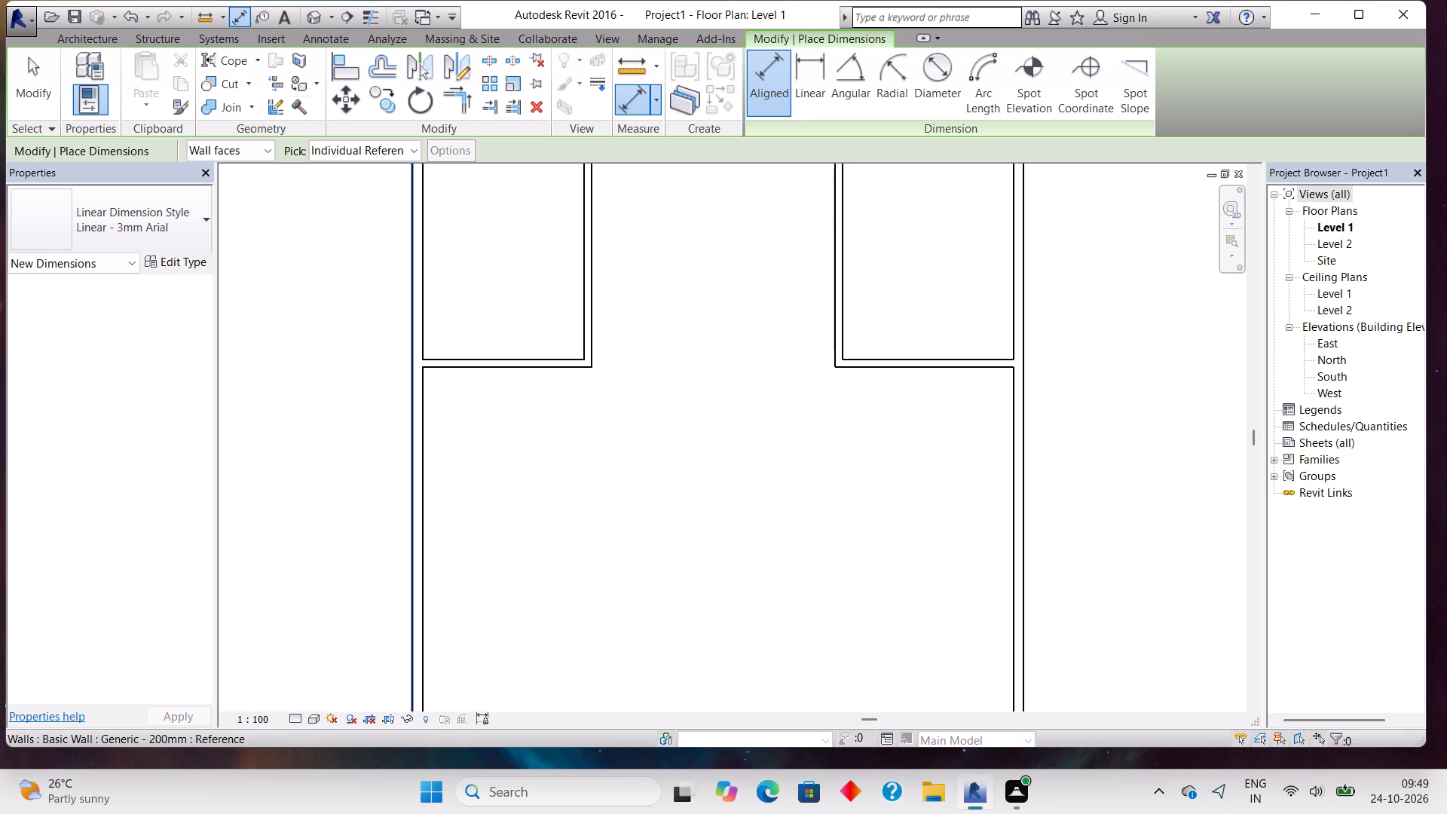
{"action": "left_click", "coordinate": [95, 35]}
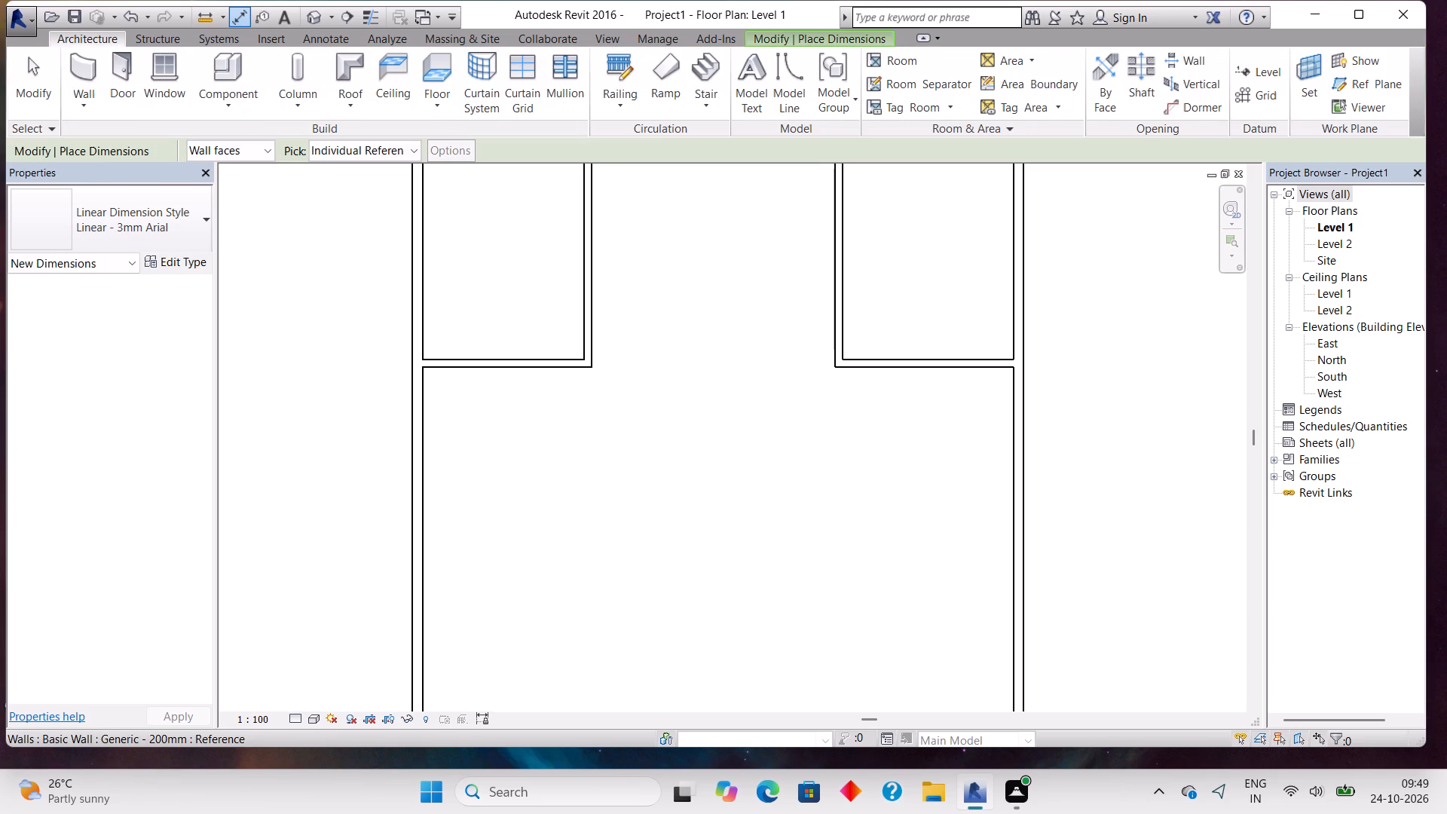
{"action": "left_click", "coordinate": [86, 58]}
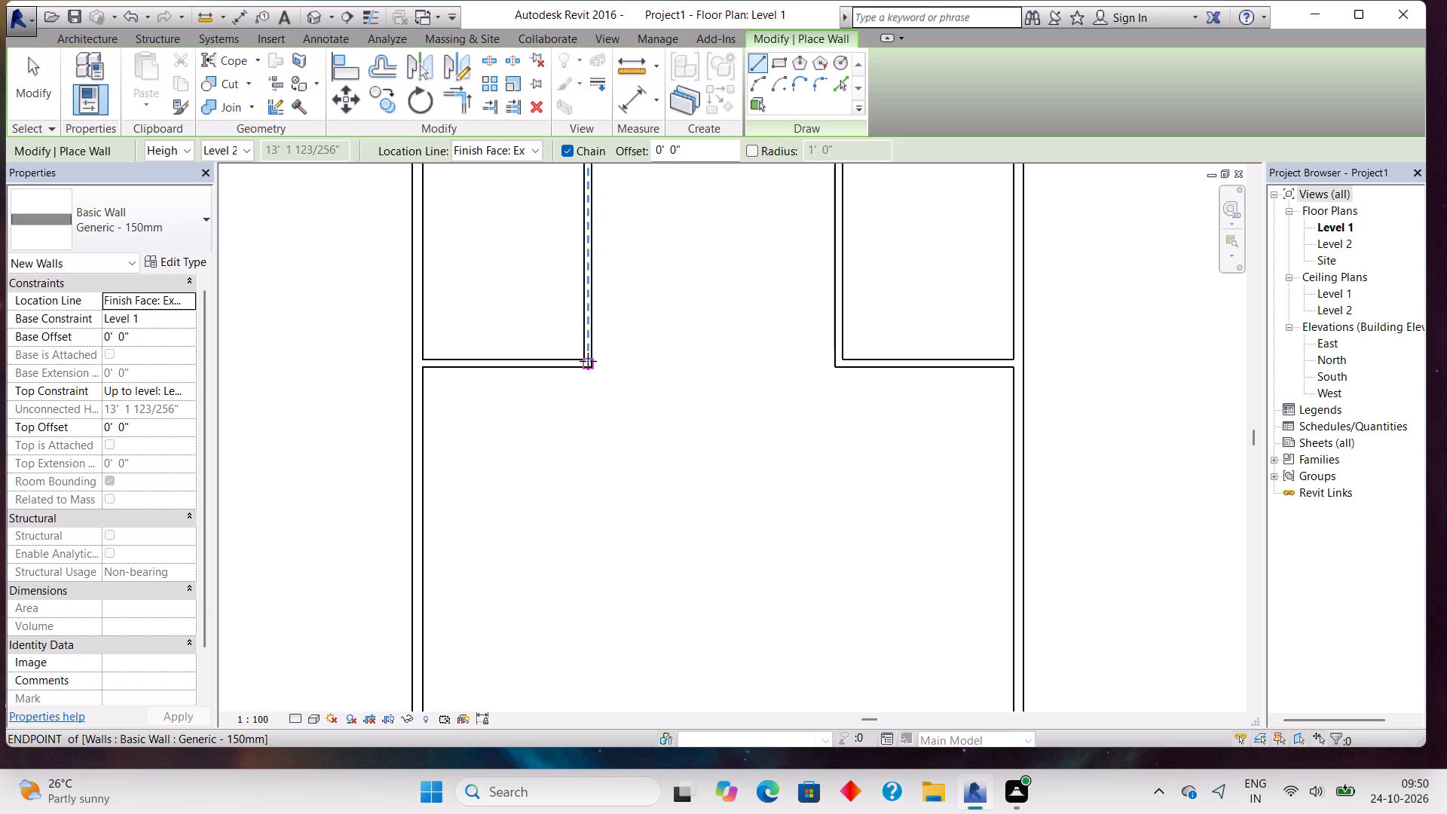
{"action": "left_click", "coordinate": [588, 361]}
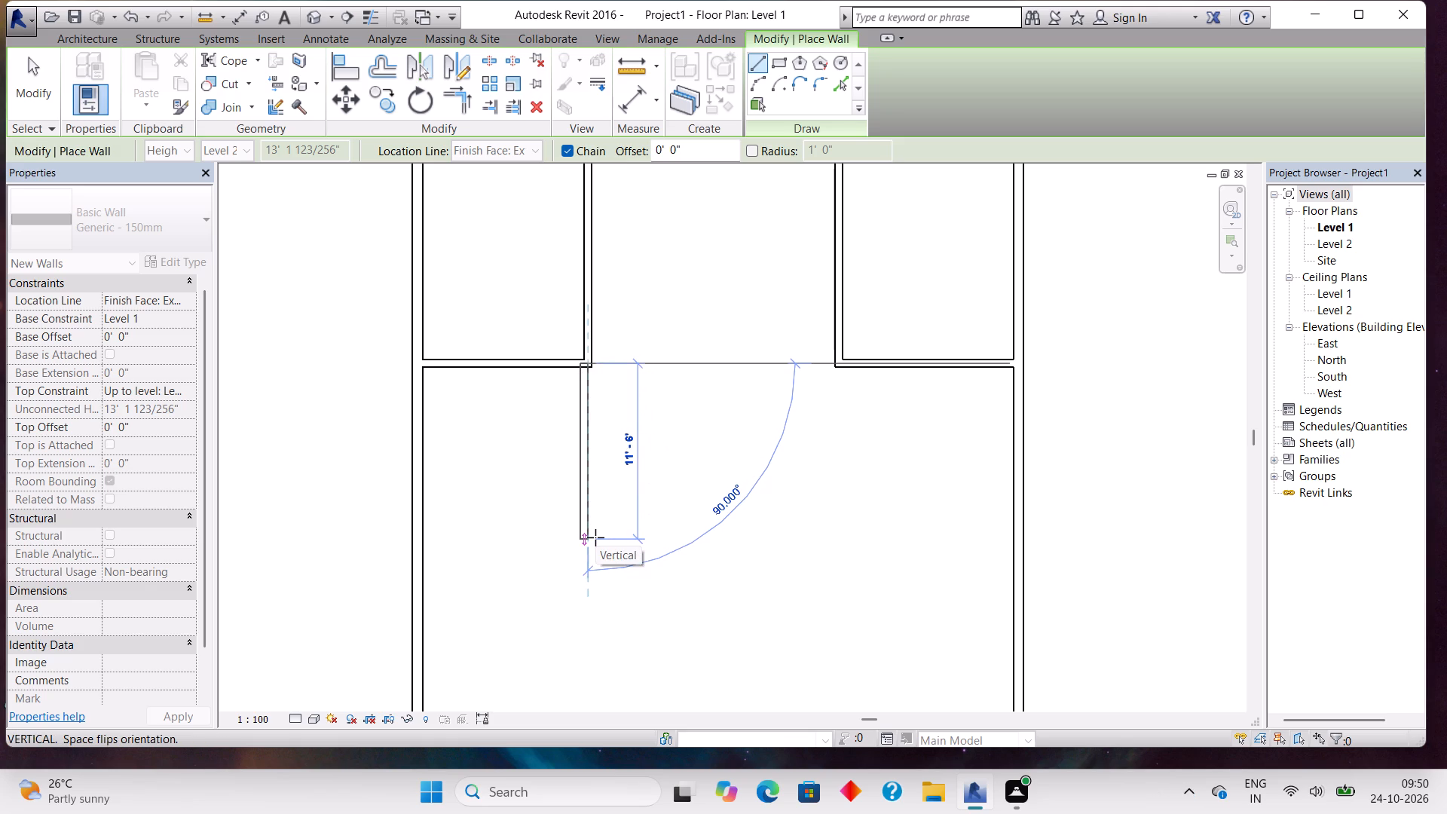
{"action": "scroll", "coordinate": [595, 537], "scroll_direction": "up", "scroll_amount": 4}
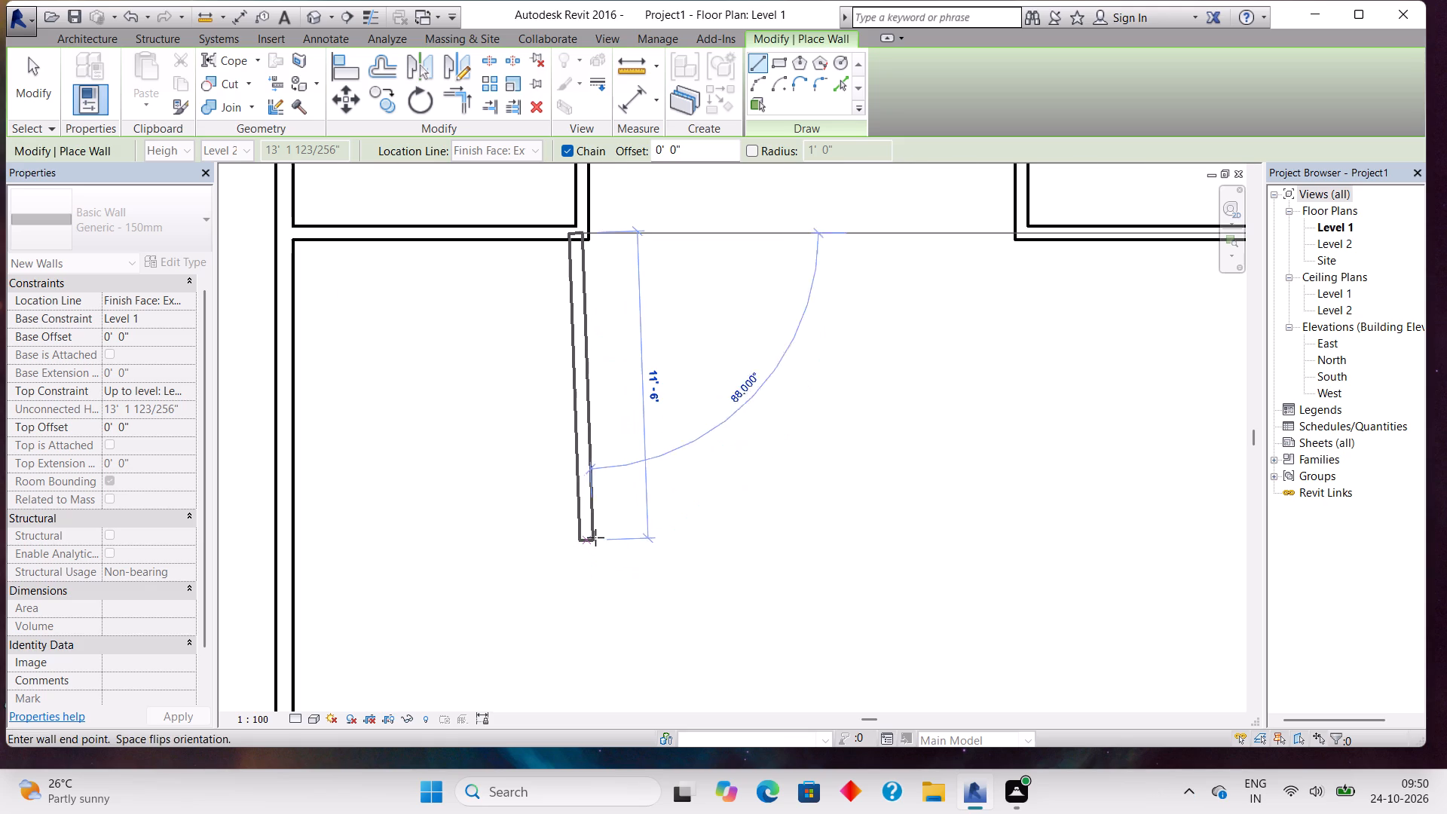
{"action": "key", "text": "Escape"}
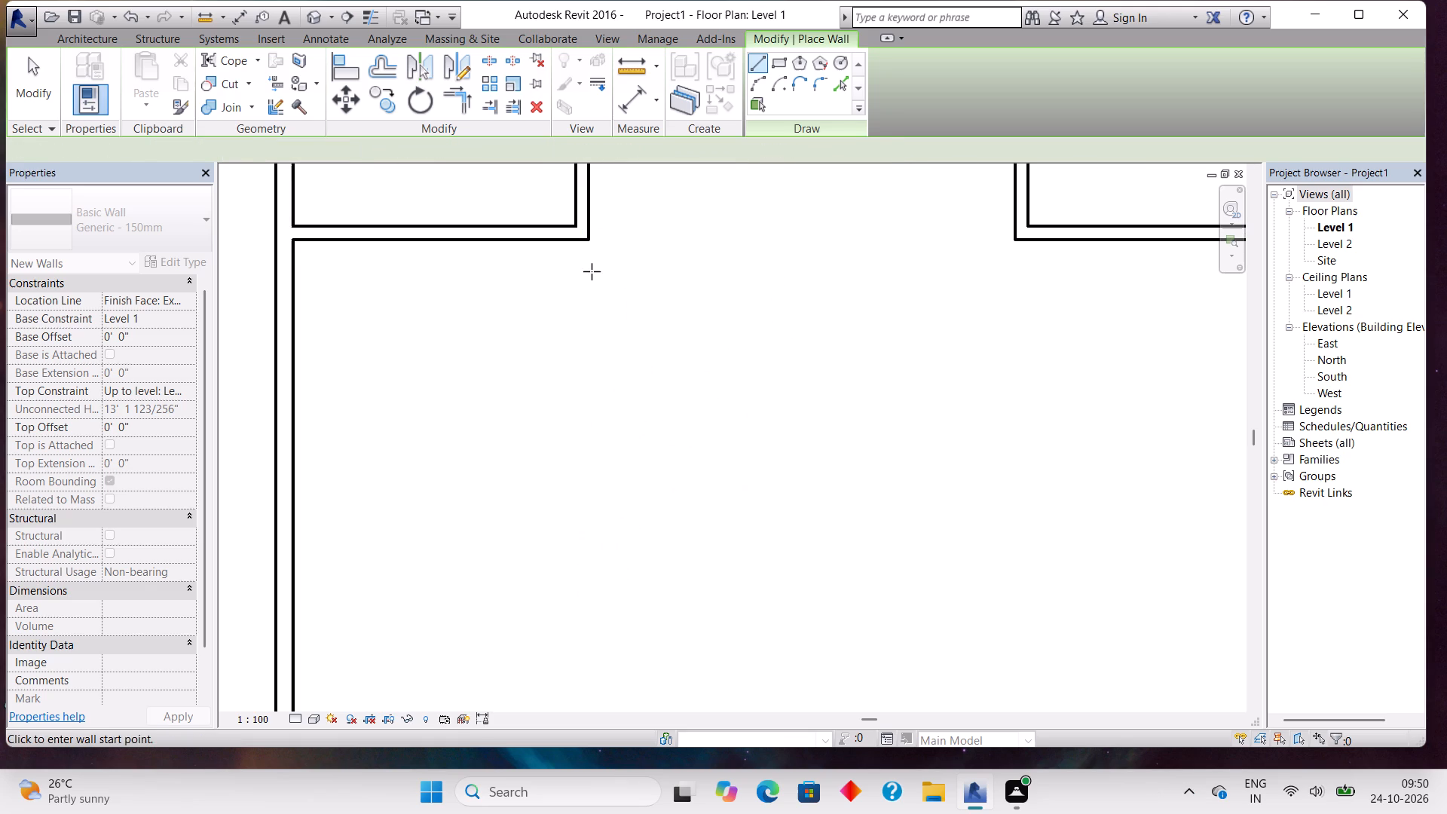
{"action": "left_click", "coordinate": [586, 239]}
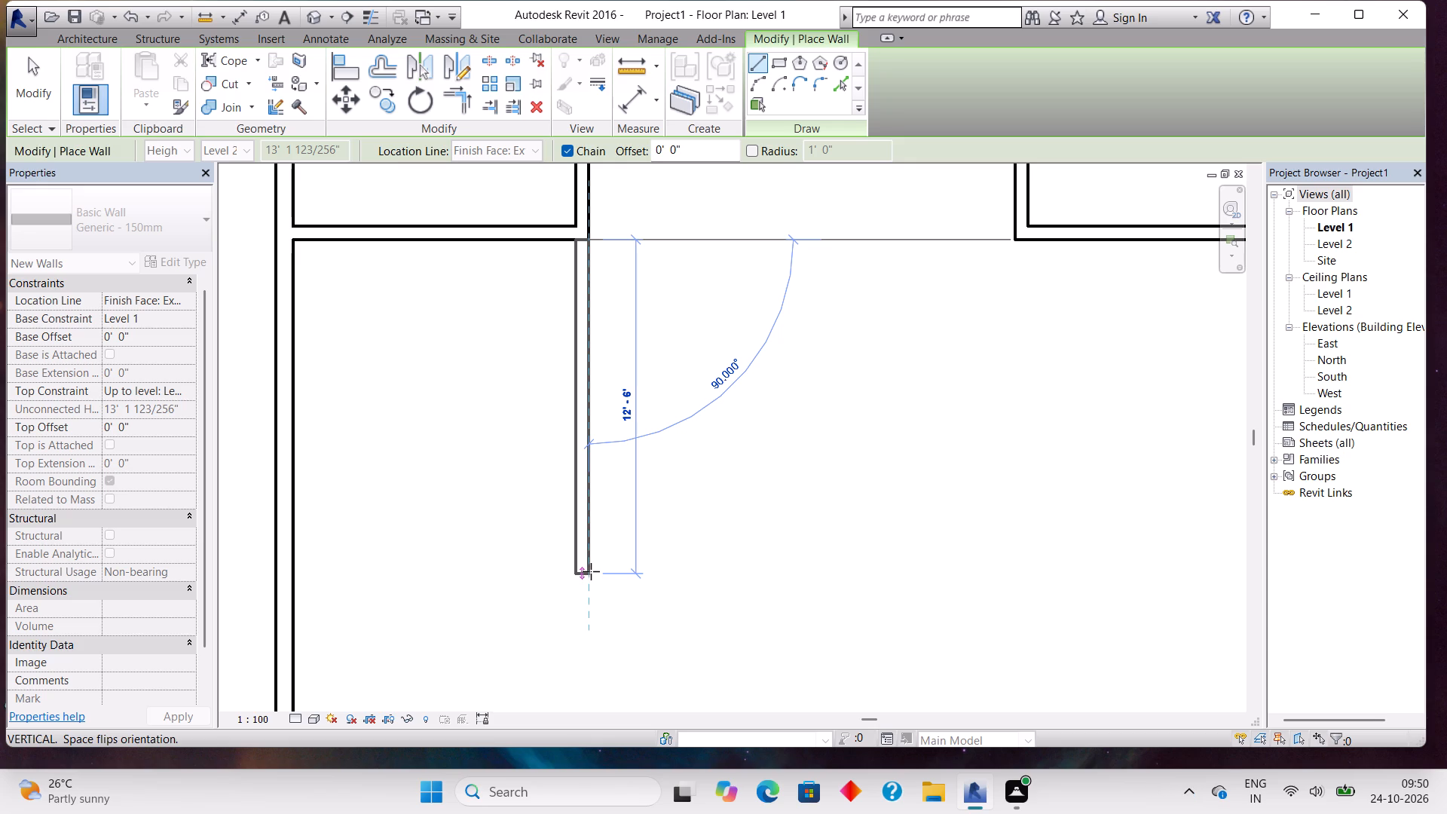
{"action": "scroll", "coordinate": [591, 571], "scroll_direction": "up", "scroll_amount": 3}
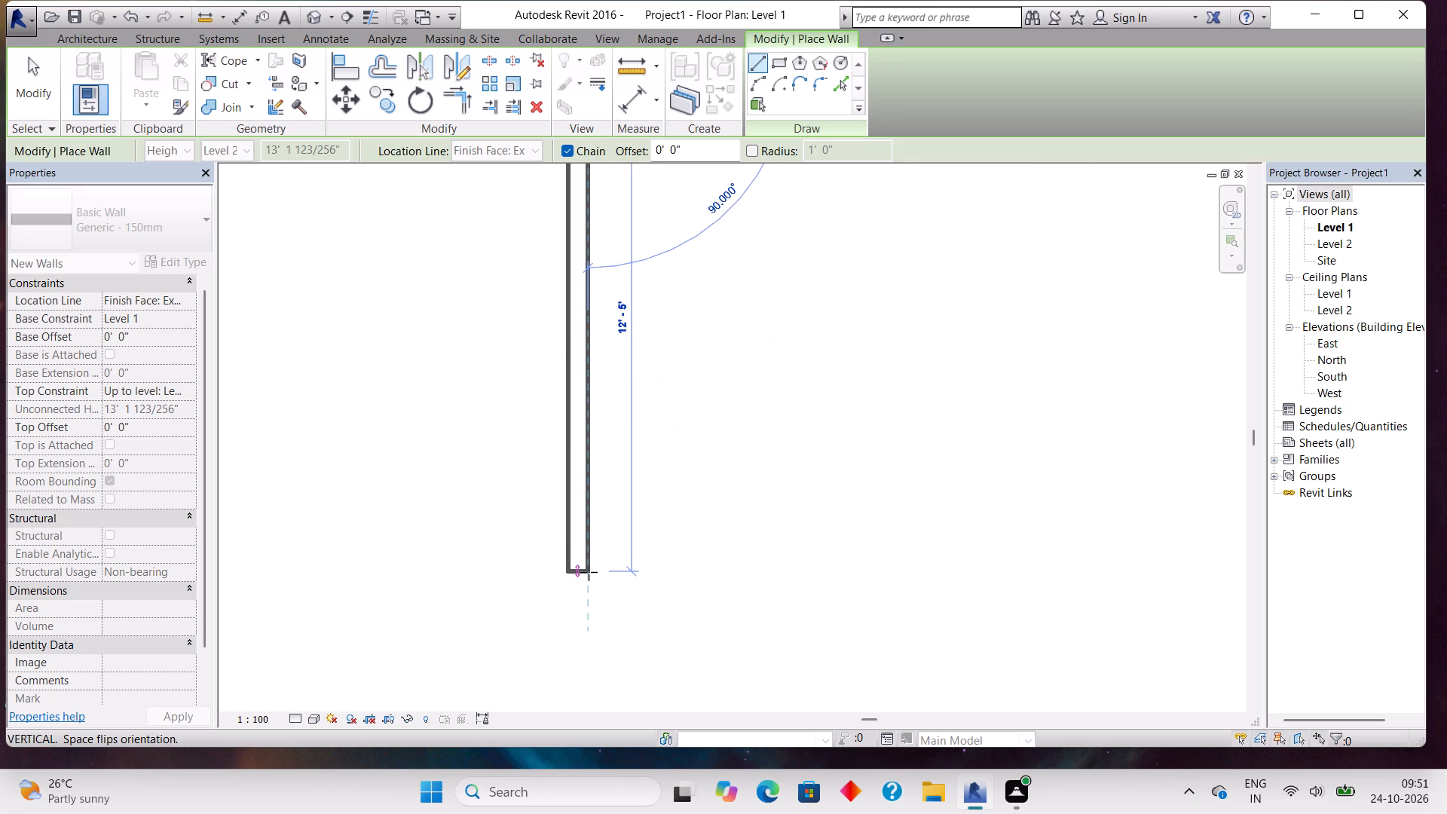
{"action": "left_click", "coordinate": [589, 572]}
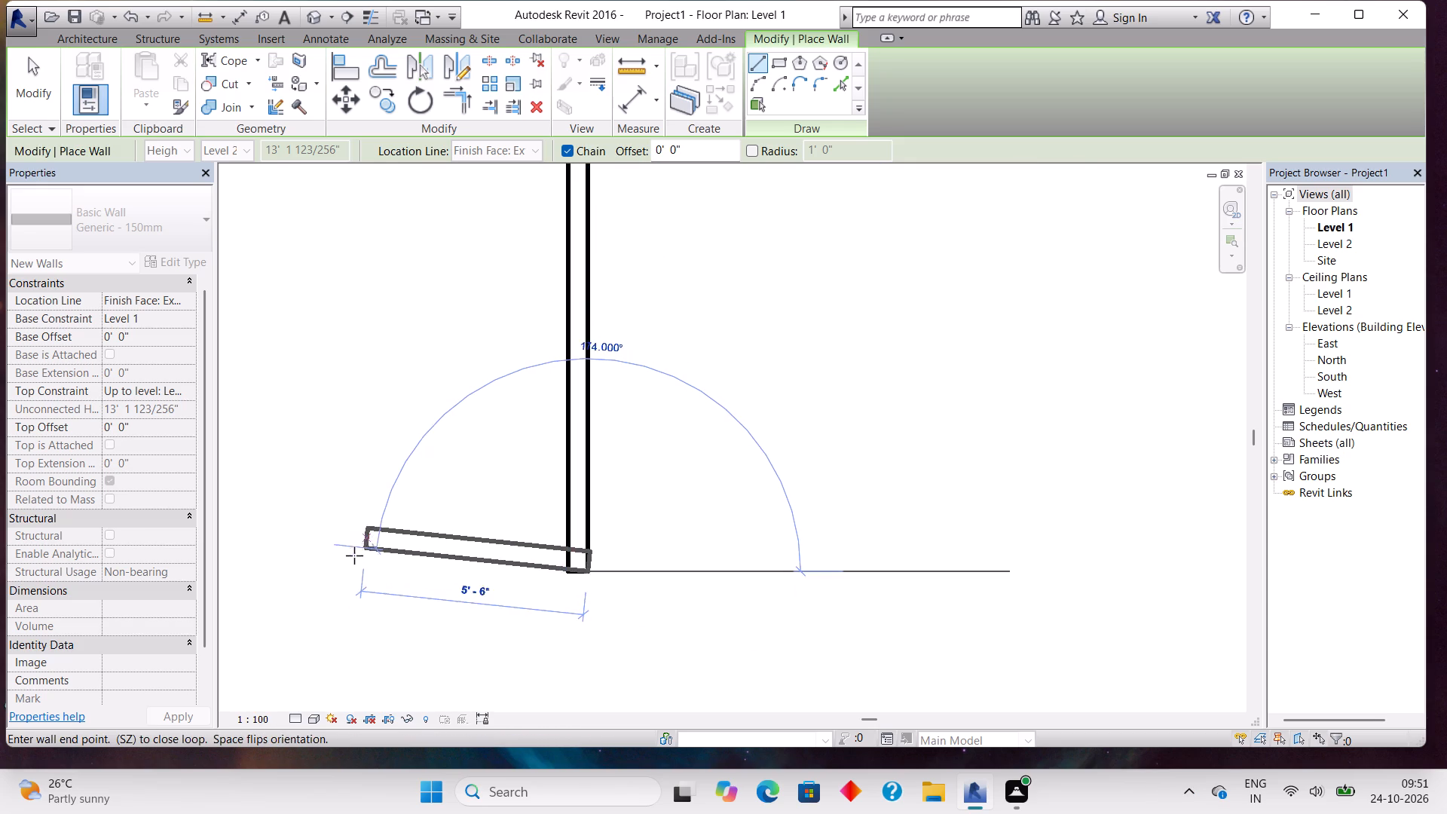
{"action": "middle_click_drag", "start_coordinate": [339, 552], "coordinate": [587, 566]}
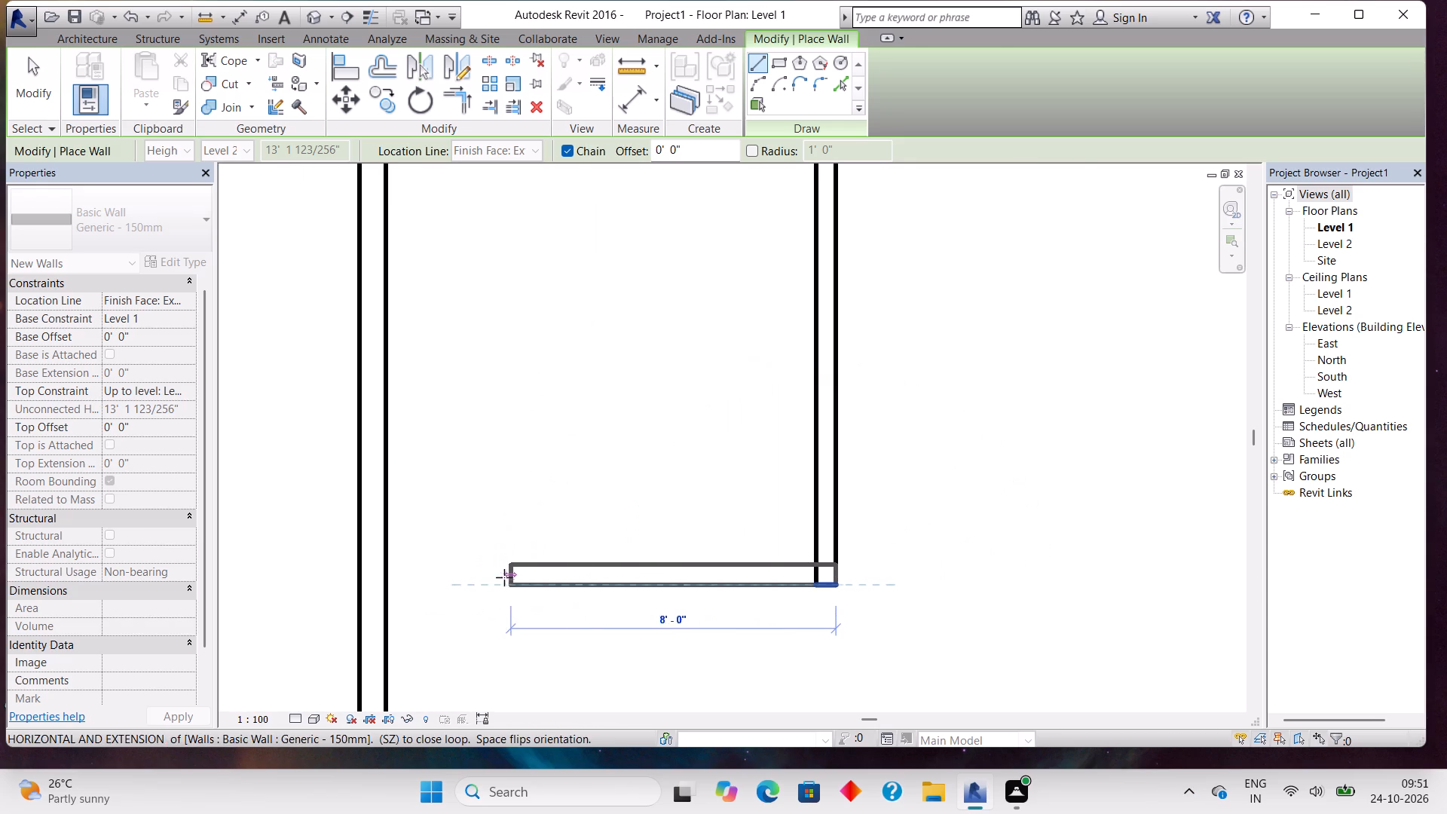
{"action": "left_click", "coordinate": [386, 593]}
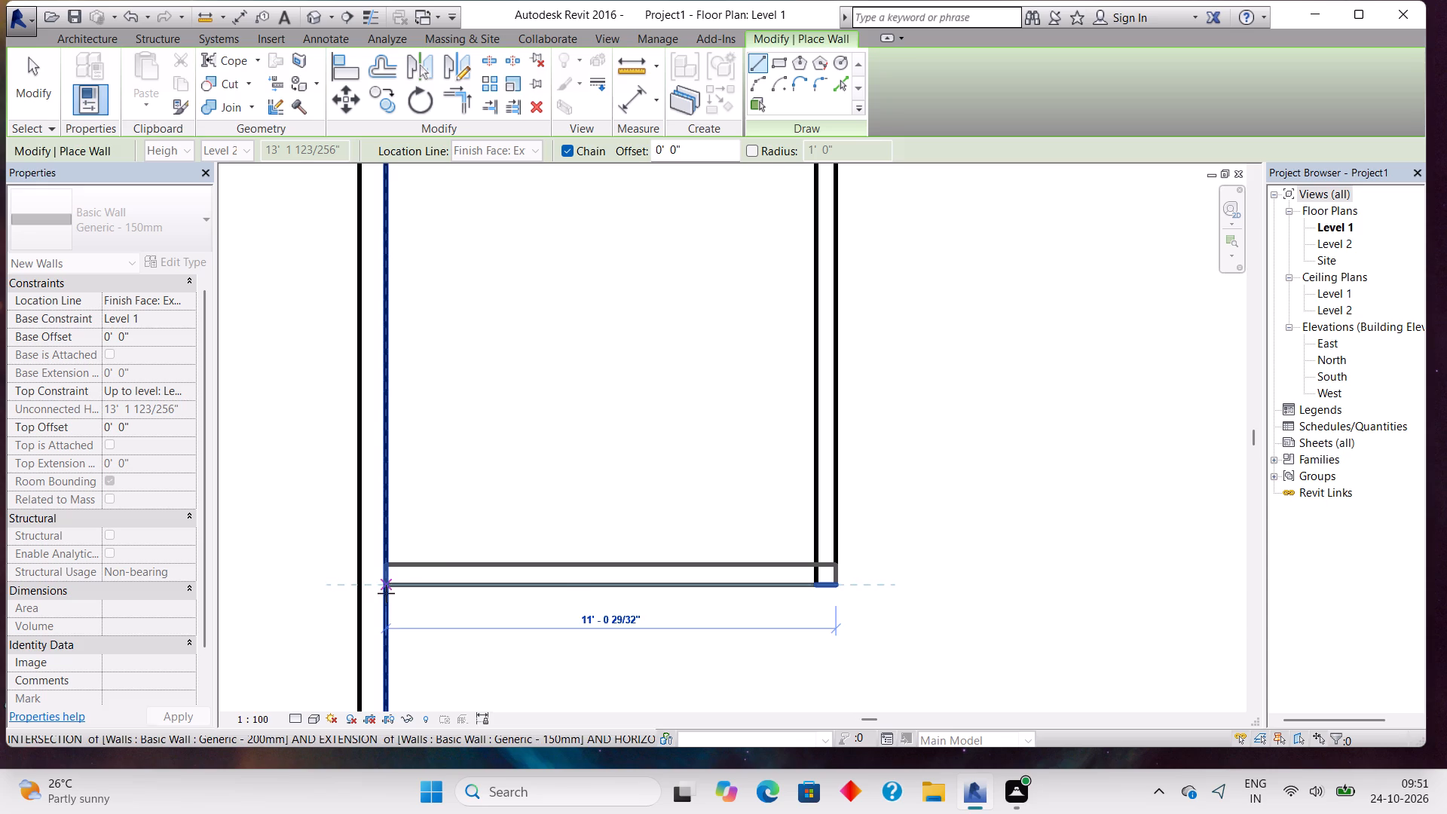
{"action": "key", "text": "Escape"}
Measure the clear depth of the new room below the upper-left room between its upper and lower wall faces.
{"action": "scroll", "coordinate": [635, 358], "scroll_direction": "down", "scroll_amount": 5}
{"action": "middle_click_drag", "start_coordinate": [631, 368], "coordinate": [630, 372]}
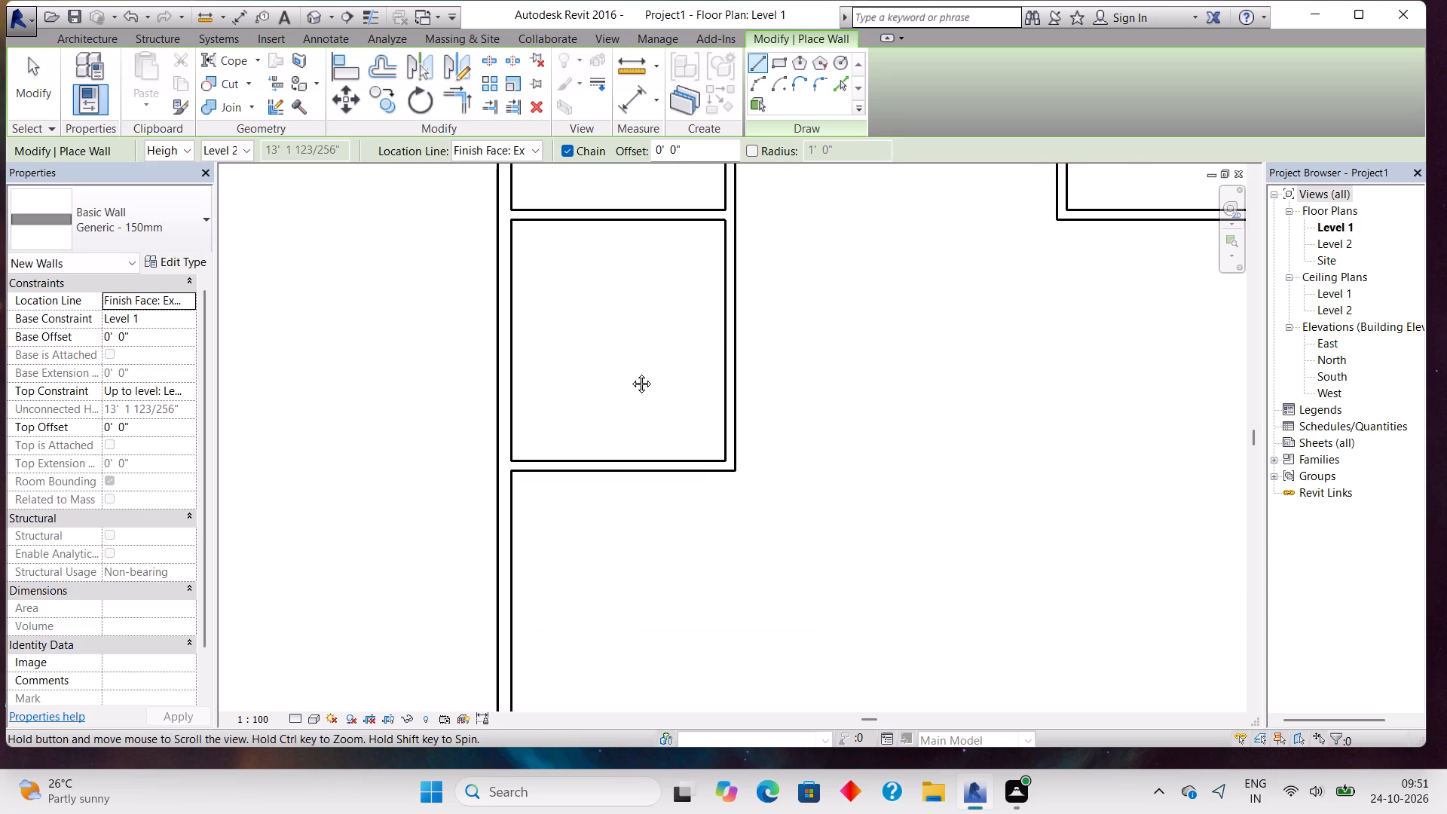
{"action": "middle_click_drag", "start_coordinate": [630, 372], "coordinate": [679, 516]}
{"action": "scroll", "coordinate": [679, 516], "scroll_direction": "down", "scroll_amount": 1}
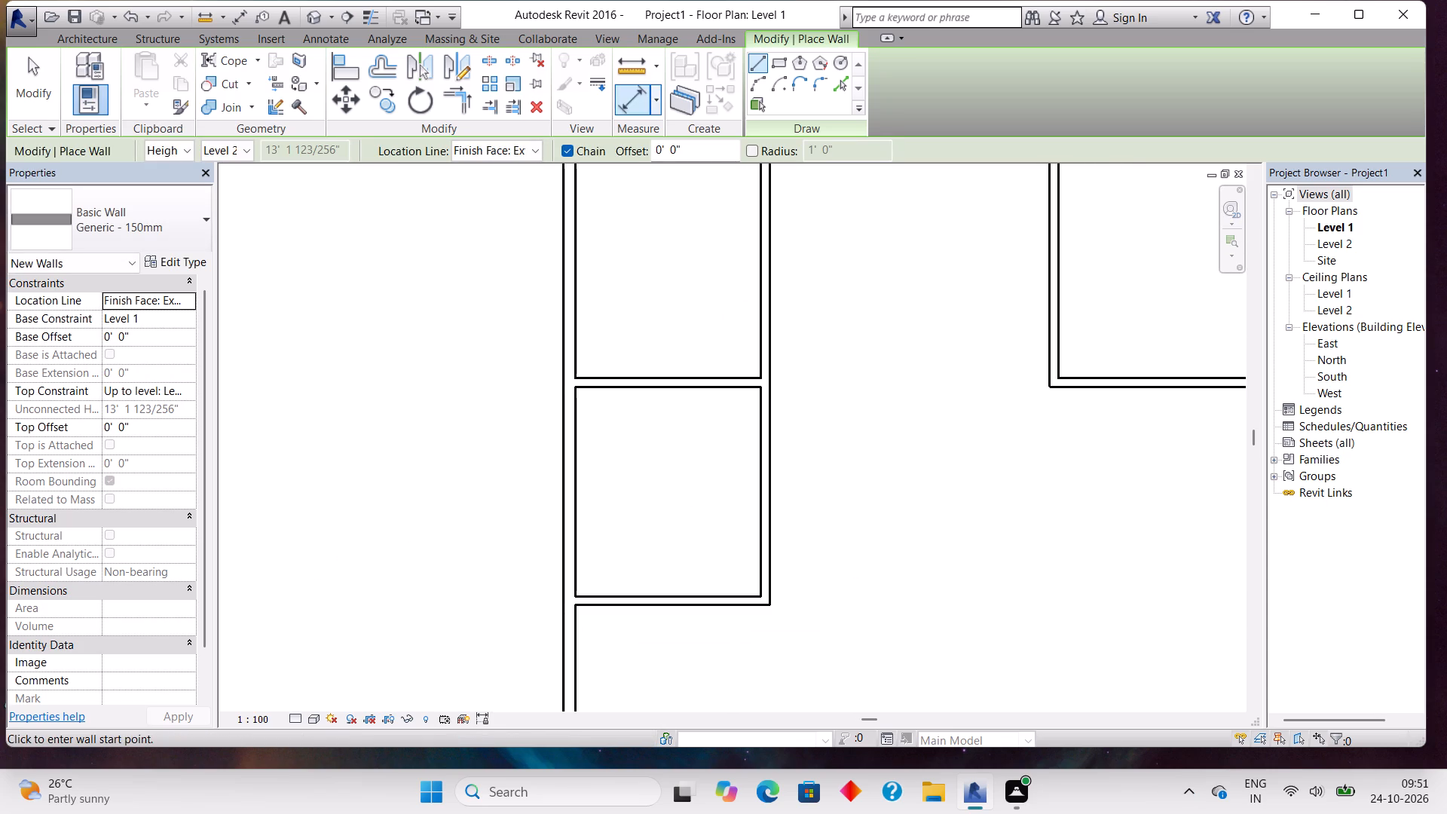
{"action": "left_click", "coordinate": [624, 109]}
{"action": "left_click", "coordinate": [659, 388]}
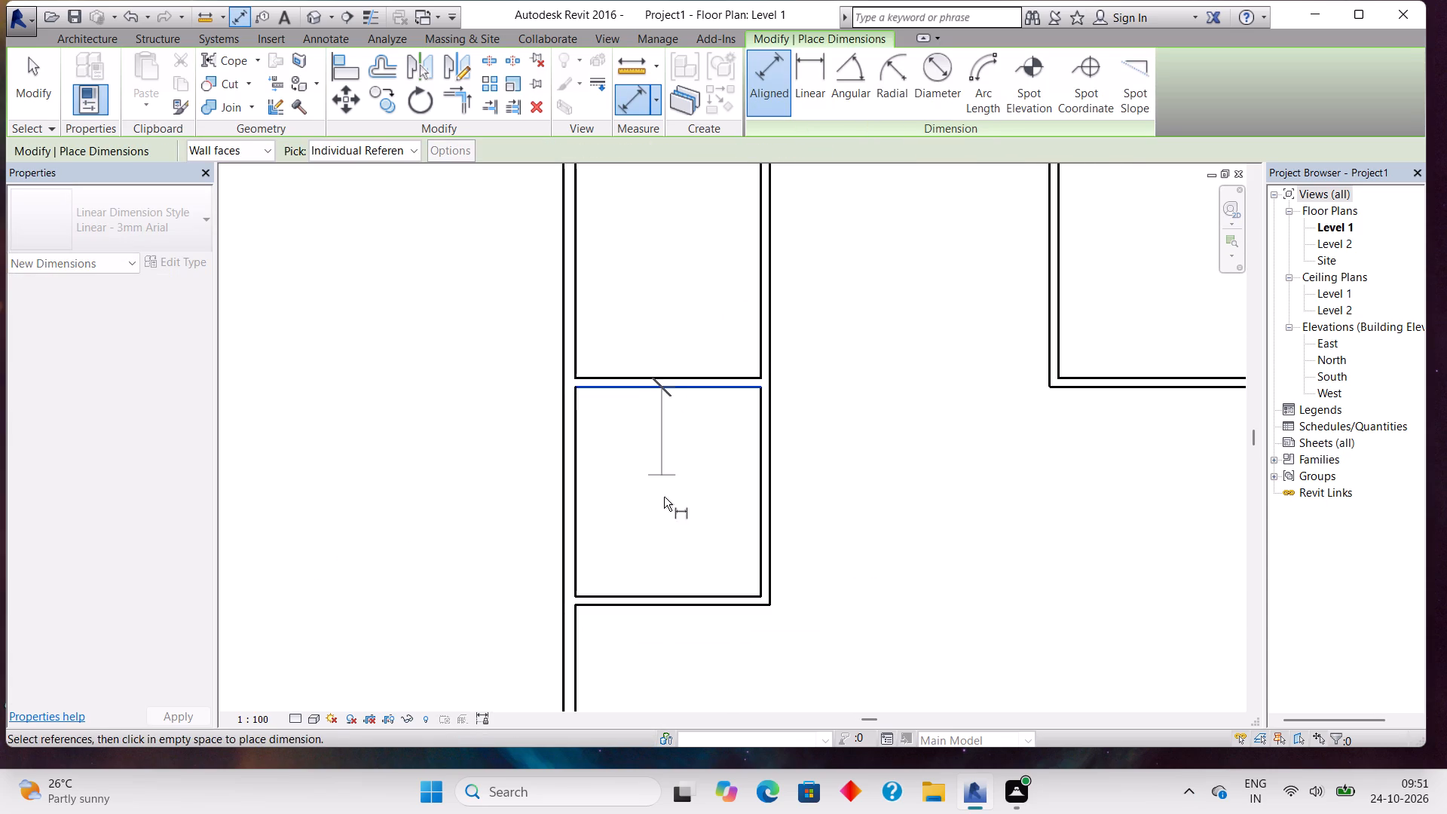
{"action": "left_click", "coordinate": [672, 590]}
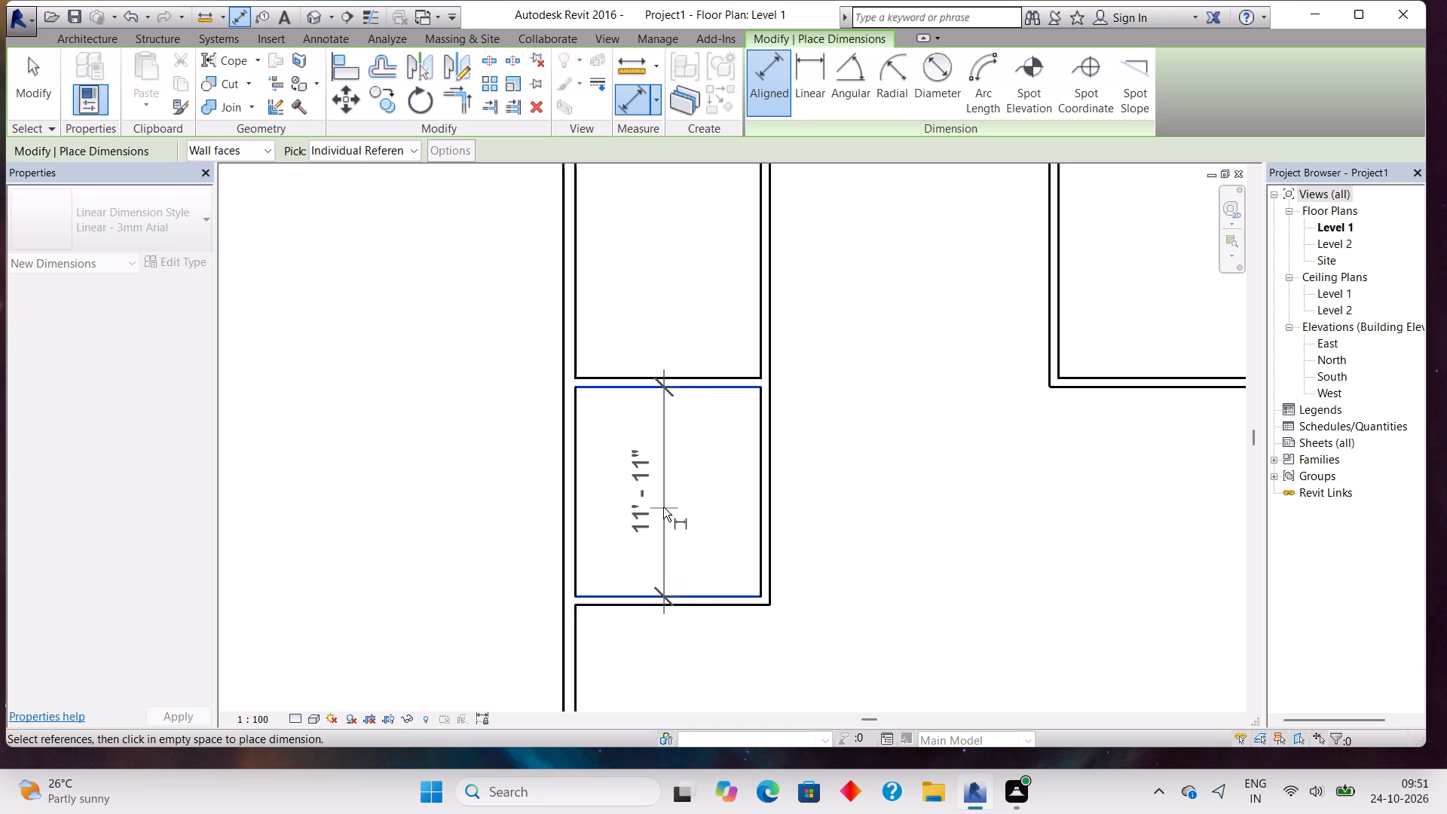
Measure the clear width of the room below the upper-left room between its left and right wall faces.
{"action": "key", "text": "Escape"}
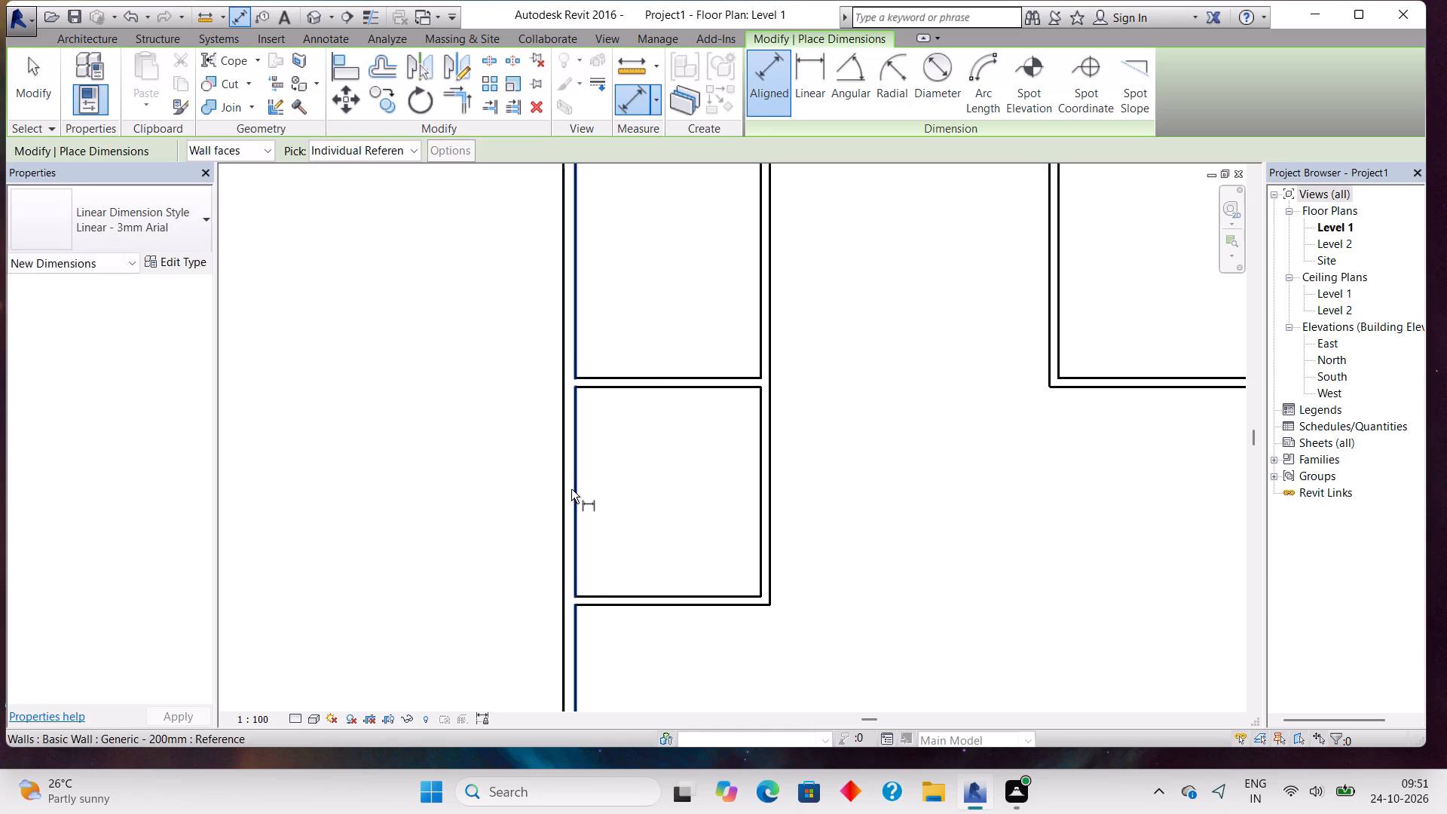
{"action": "left_click", "coordinate": [571, 489]}
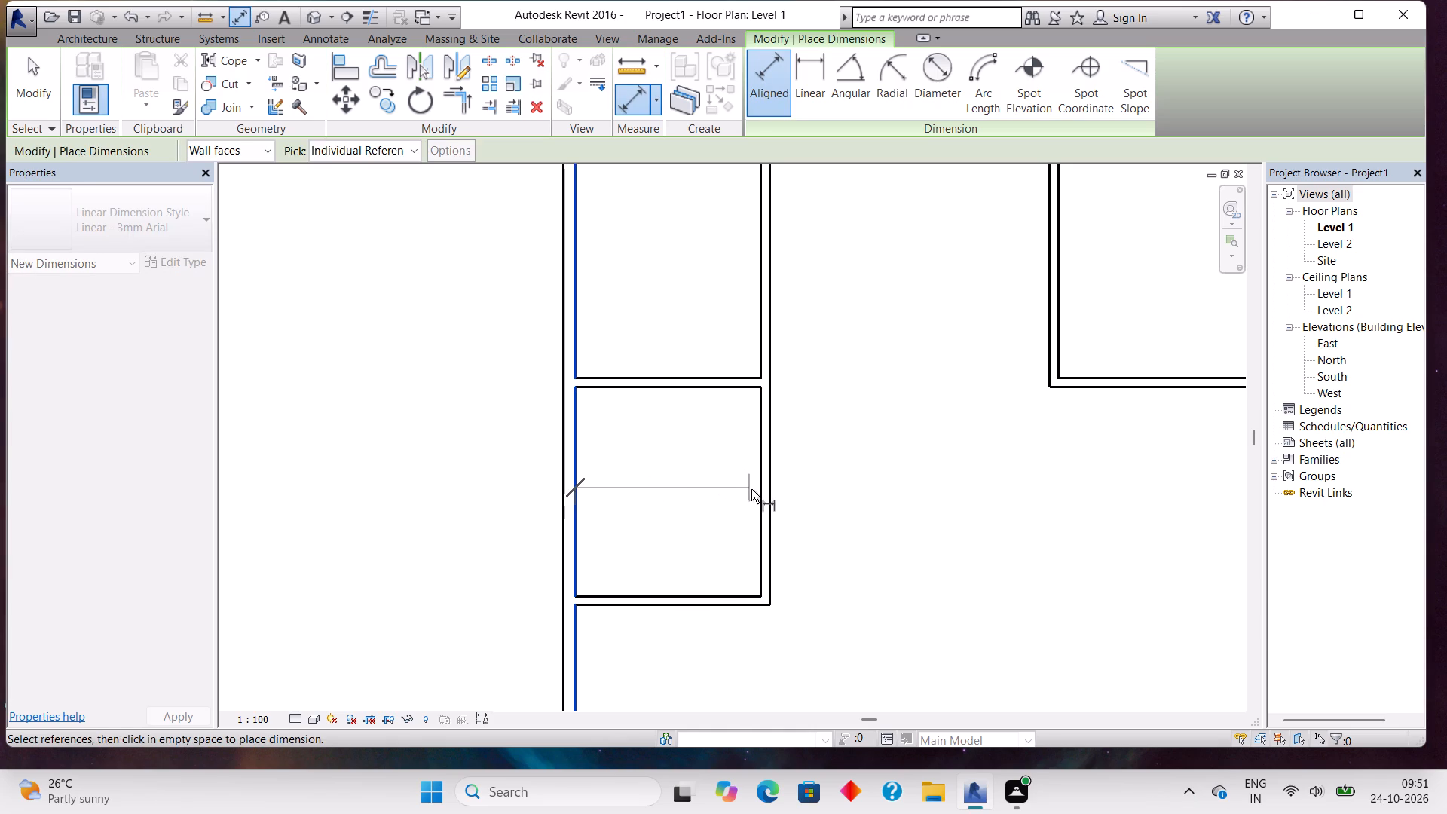
{"action": "left_click", "coordinate": [757, 482]}
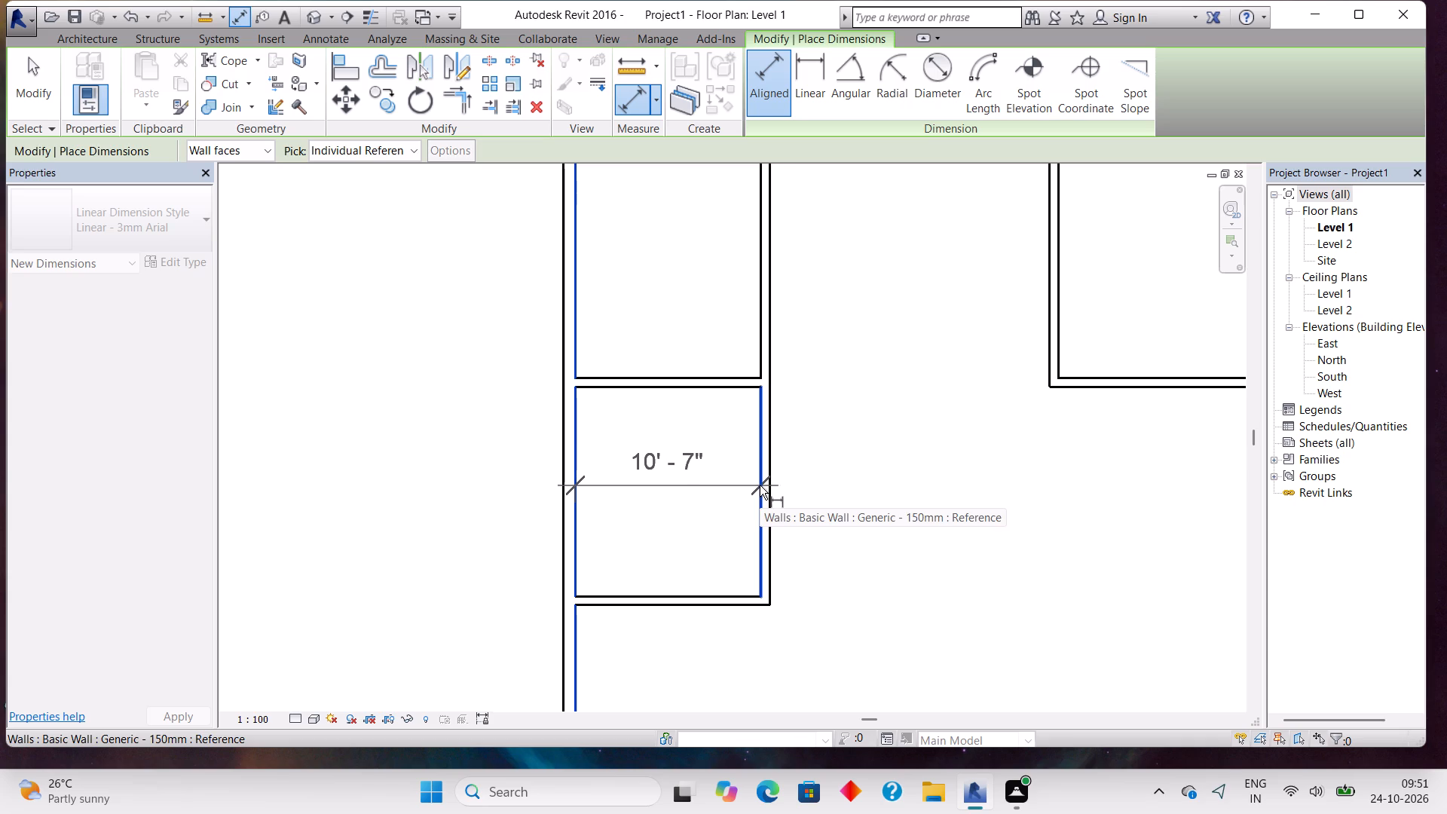
{"action": "key", "text": "Escape"}
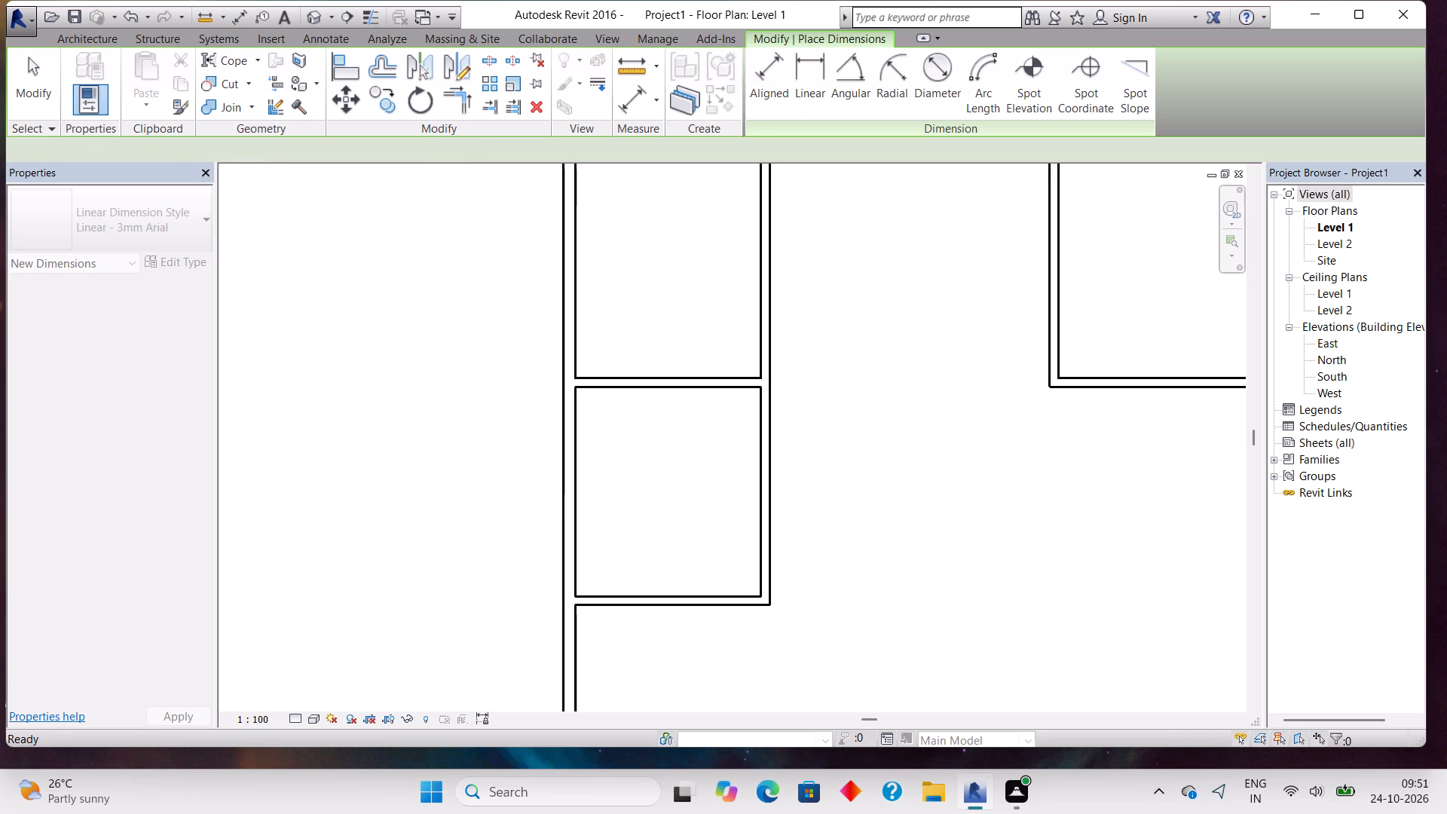
Measure the same room's clear depth again between its upper and lower wall faces.
{"action": "left_click", "coordinate": [706, 394]}
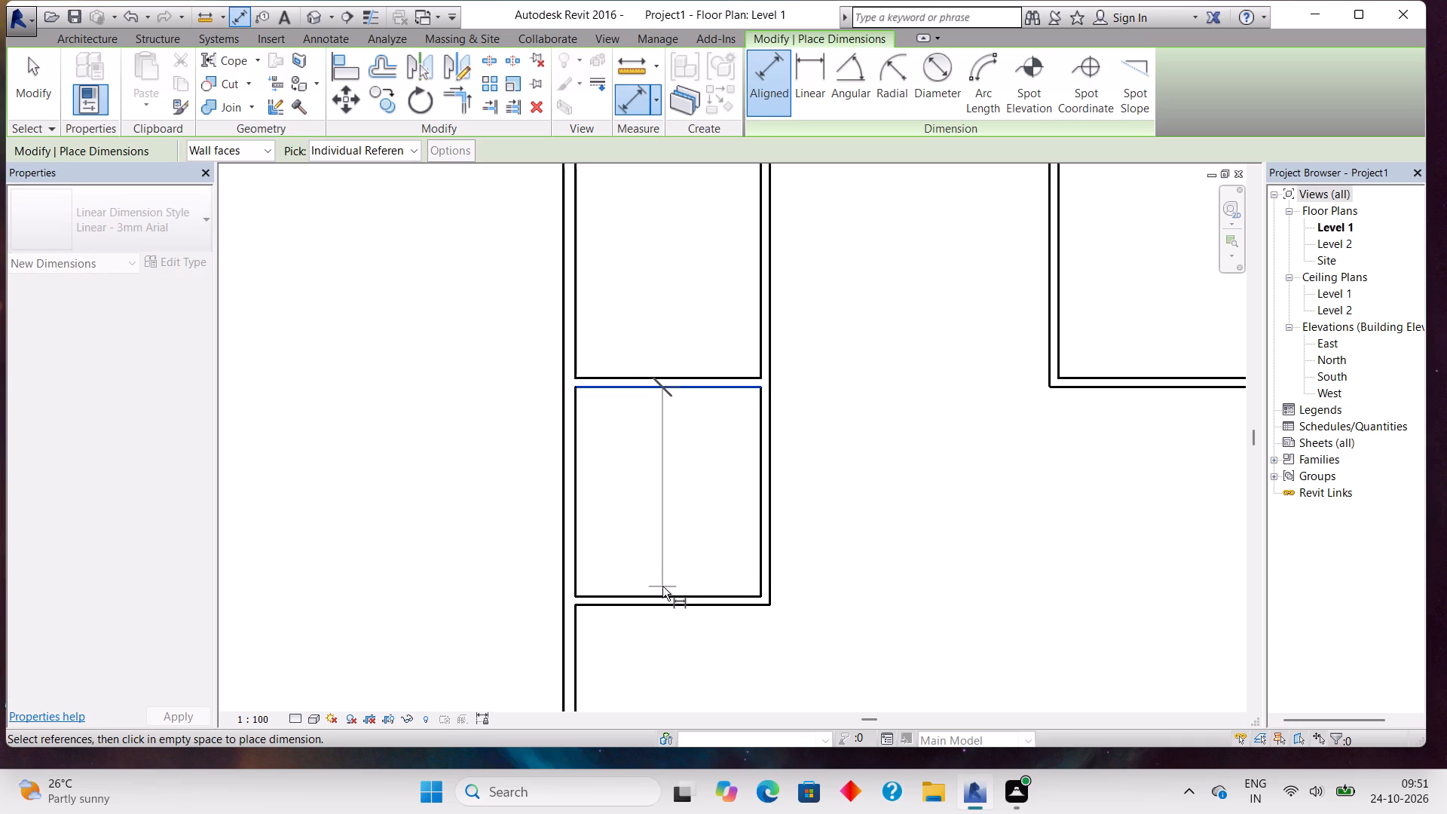
{"action": "left_click", "coordinate": [665, 597]}
{"action": "key", "text": "Escape"}
{"action": "key", "text": "Escape"}
Nudge the lower wall of the room below the upper-left room down about 9", to a clear depth of about 12'-8".
{"action": "left_click", "coordinate": [665, 597]}
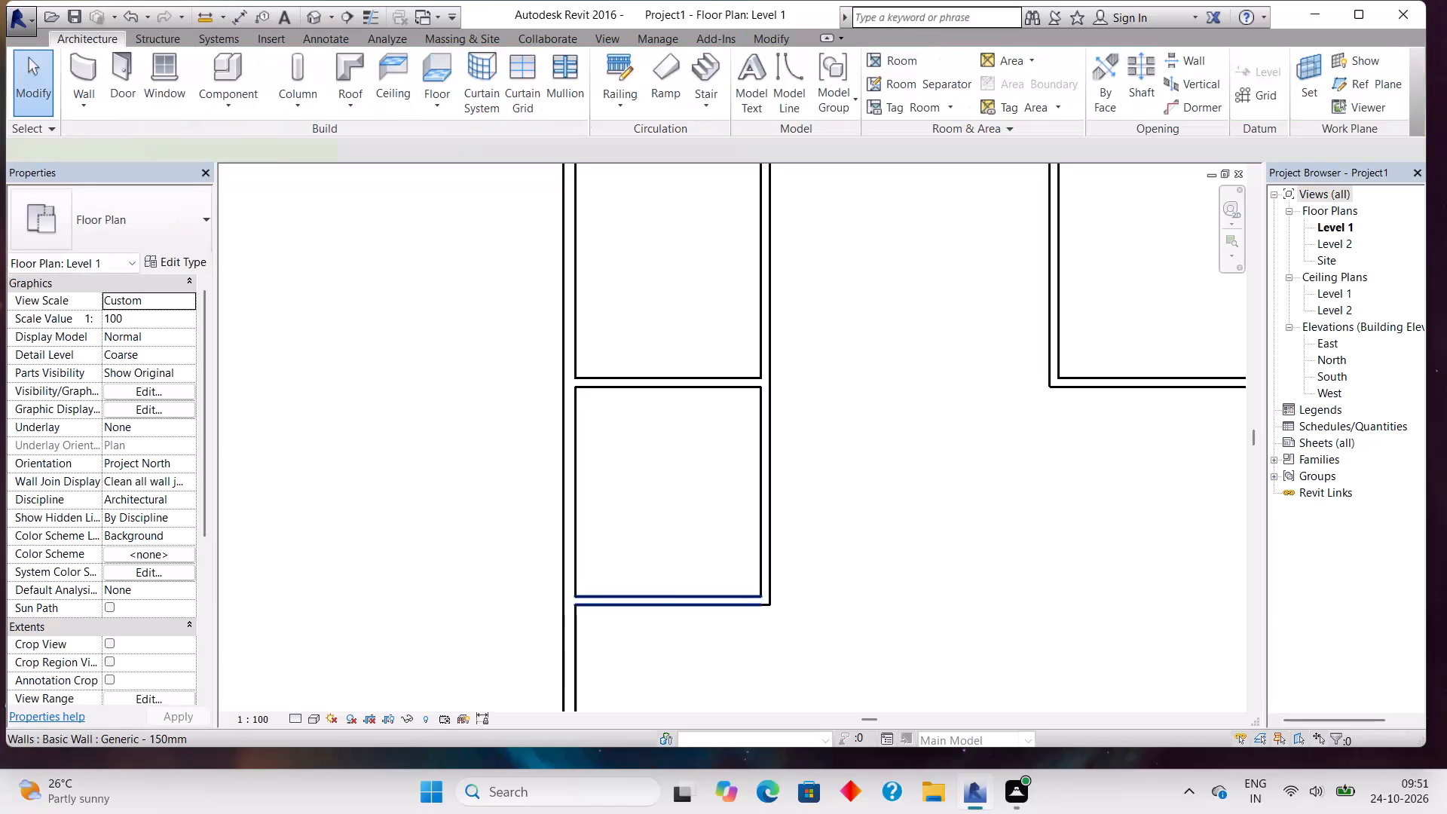
{"action": "key", "text": "Down"}
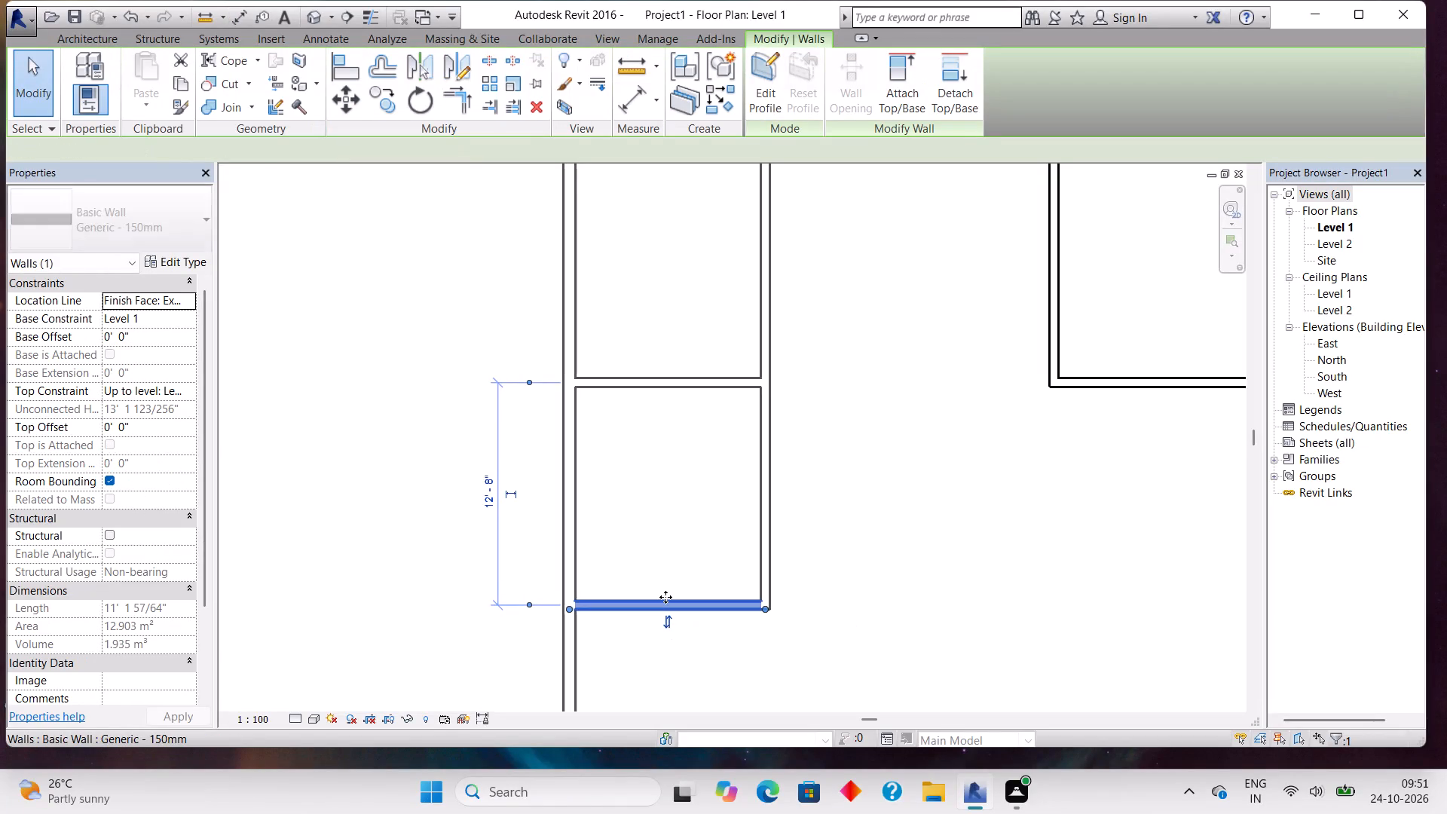
{"action": "key", "text": "Down"}
{"action": "key", "text": "Down"}
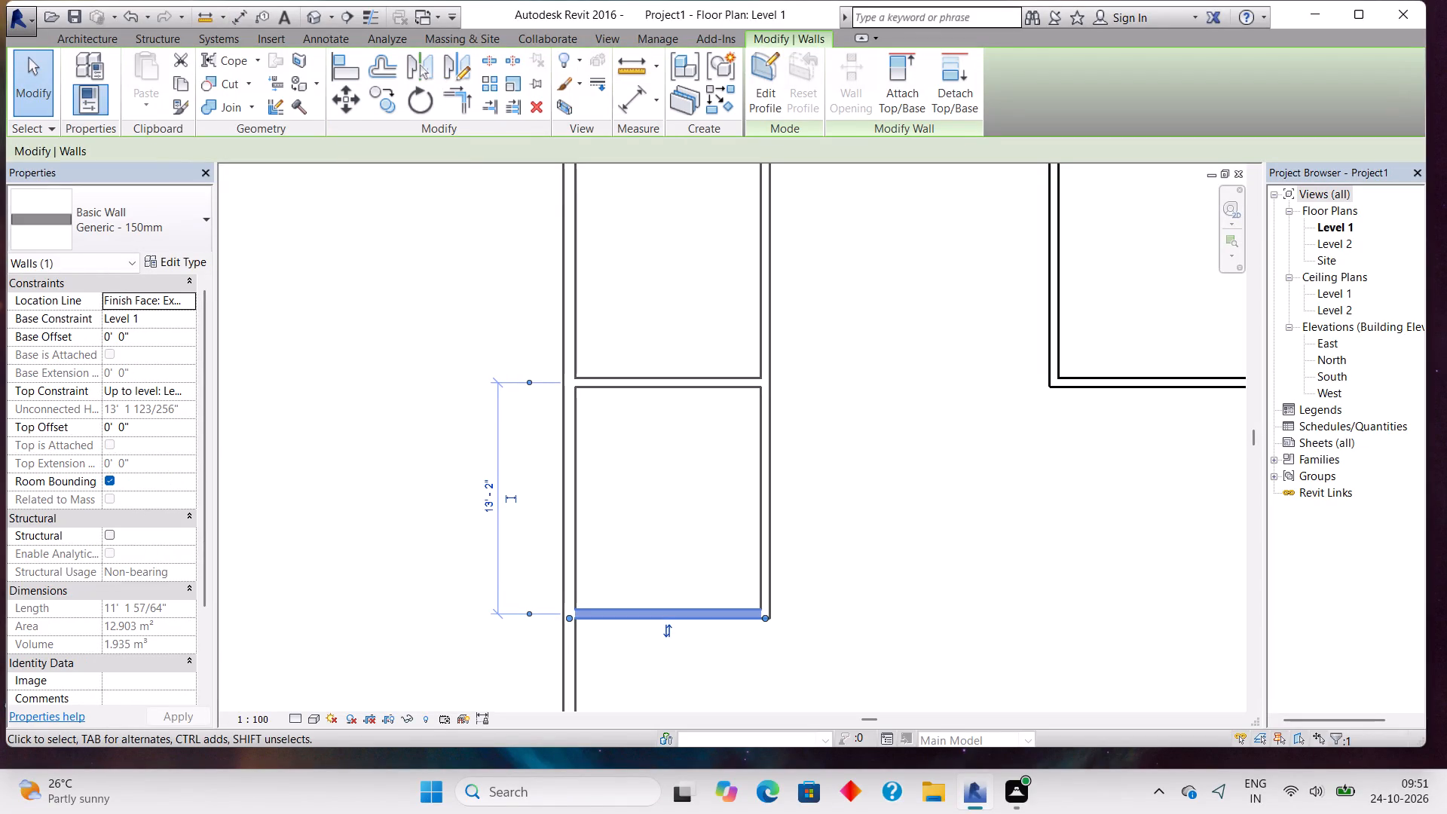
Measure the room's clear depth between its upper and lower wall faces to check the moved wall.
{"action": "left_click", "coordinate": [632, 109]}
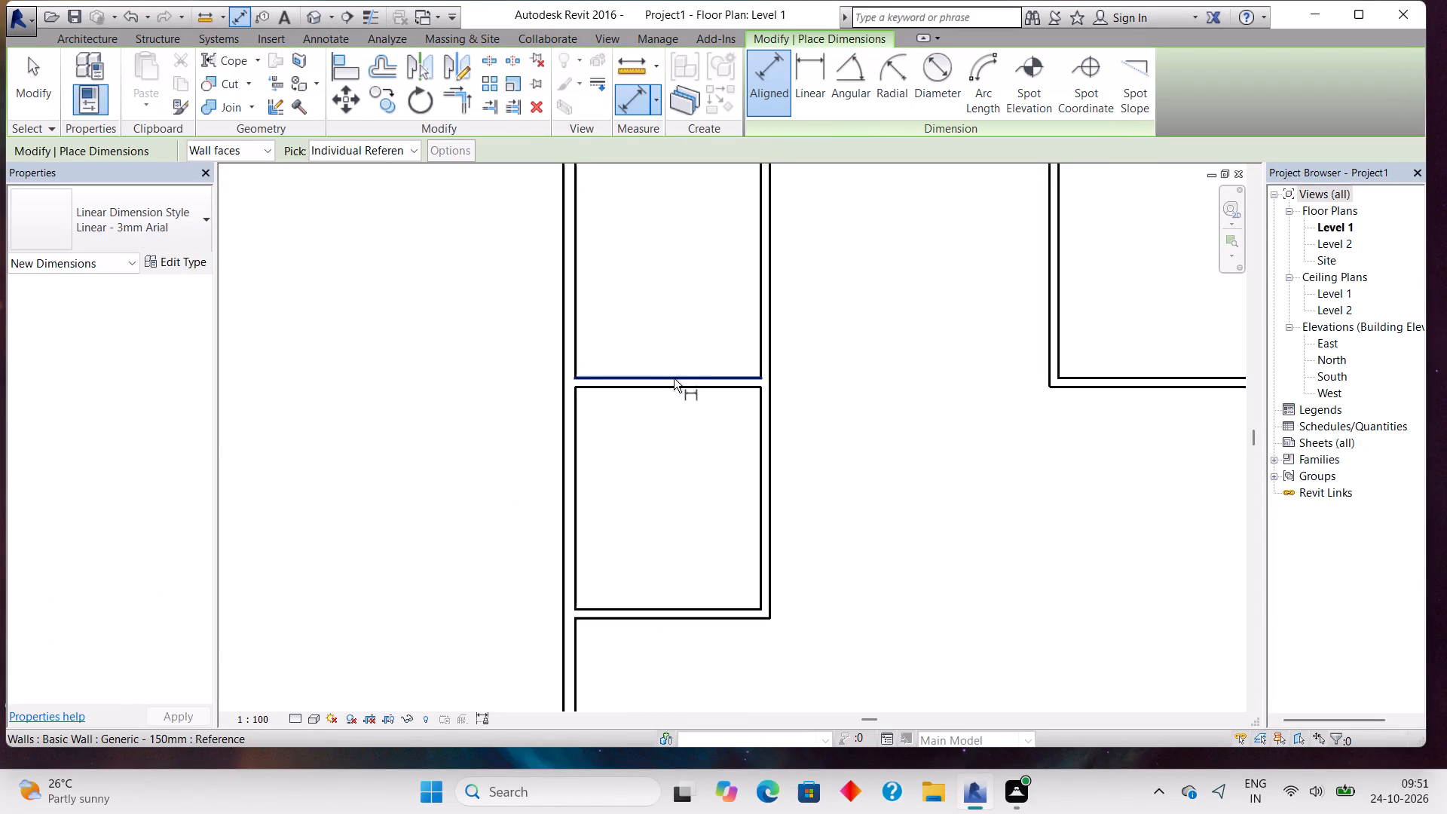
{"action": "left_click", "coordinate": [673, 393]}
{"action": "left_click", "coordinate": [659, 607]}
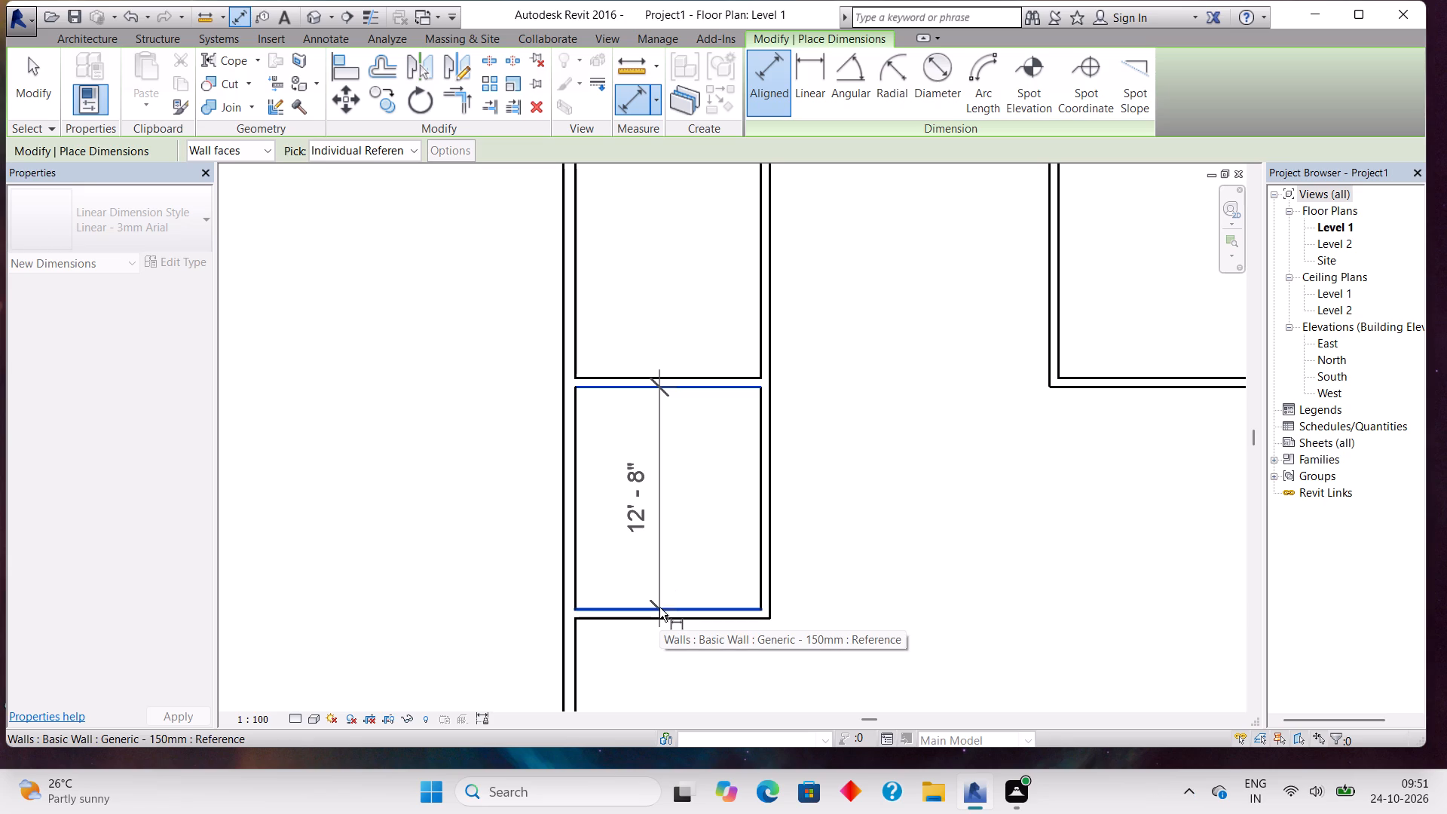
{"action": "key", "text": "Escape"}
{"action": "key", "text": "Escape"}
Nudge the lower wall of the room below the upper-left room up about 2", to a clear depth of about 12'-6".
{"action": "left_click", "coordinate": [659, 607]}
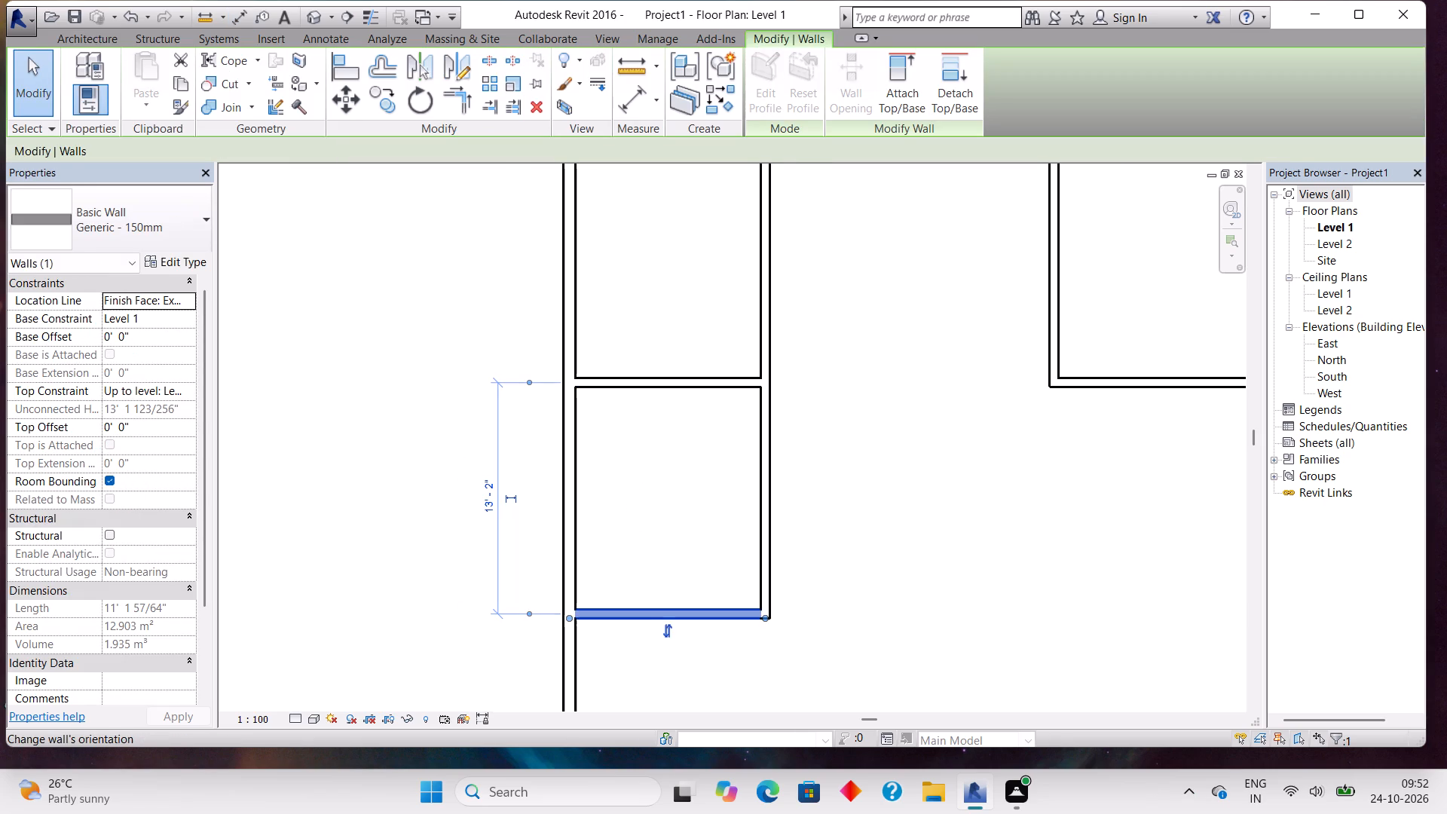
{"action": "scroll", "coordinate": [675, 617], "scroll_direction": "up", "scroll_amount": 4}
{"action": "key", "text": "Up"}
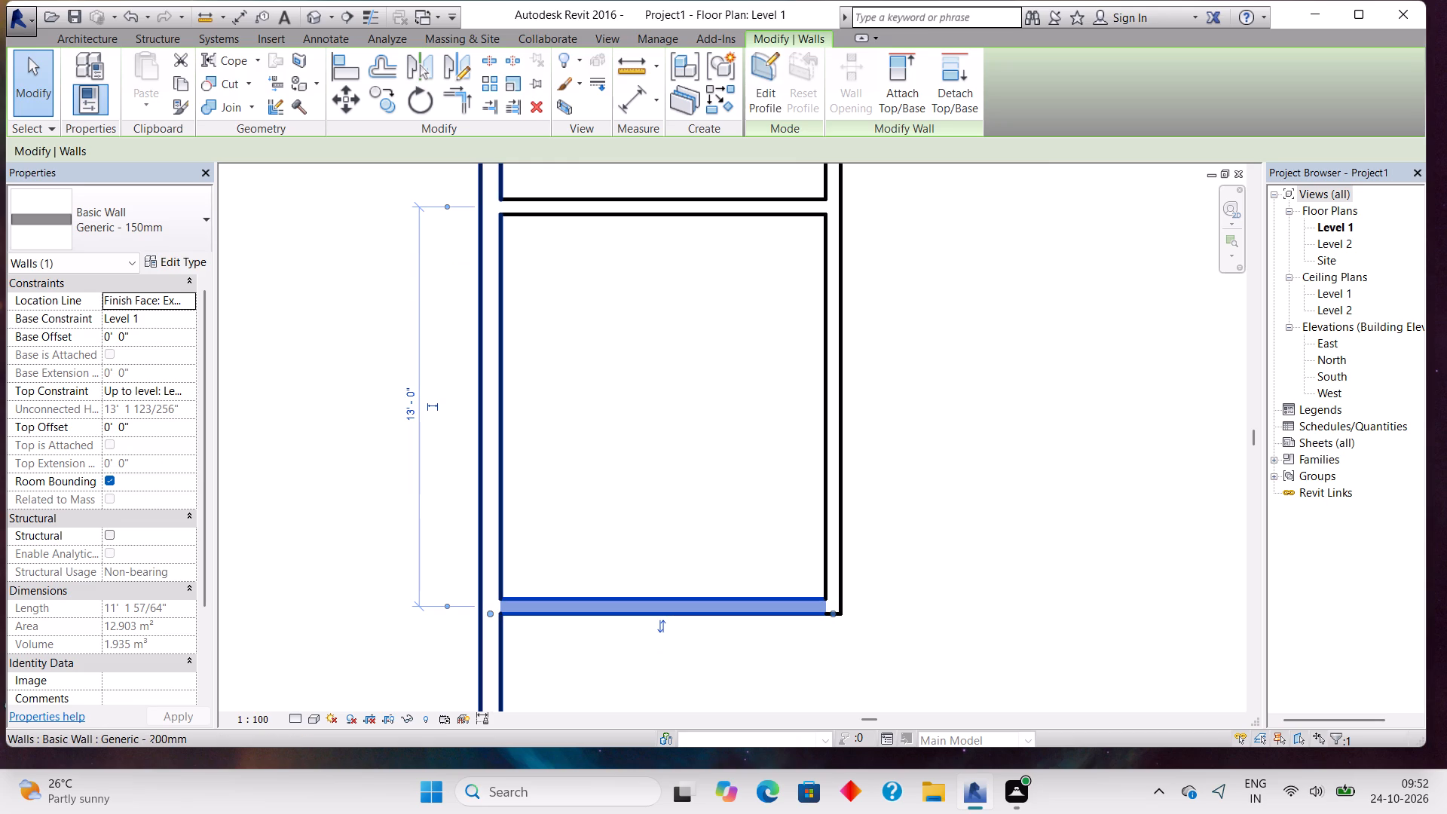
Measure the room's clear depth again between its upper and lower wall faces.
{"action": "left_click", "coordinate": [623, 106]}
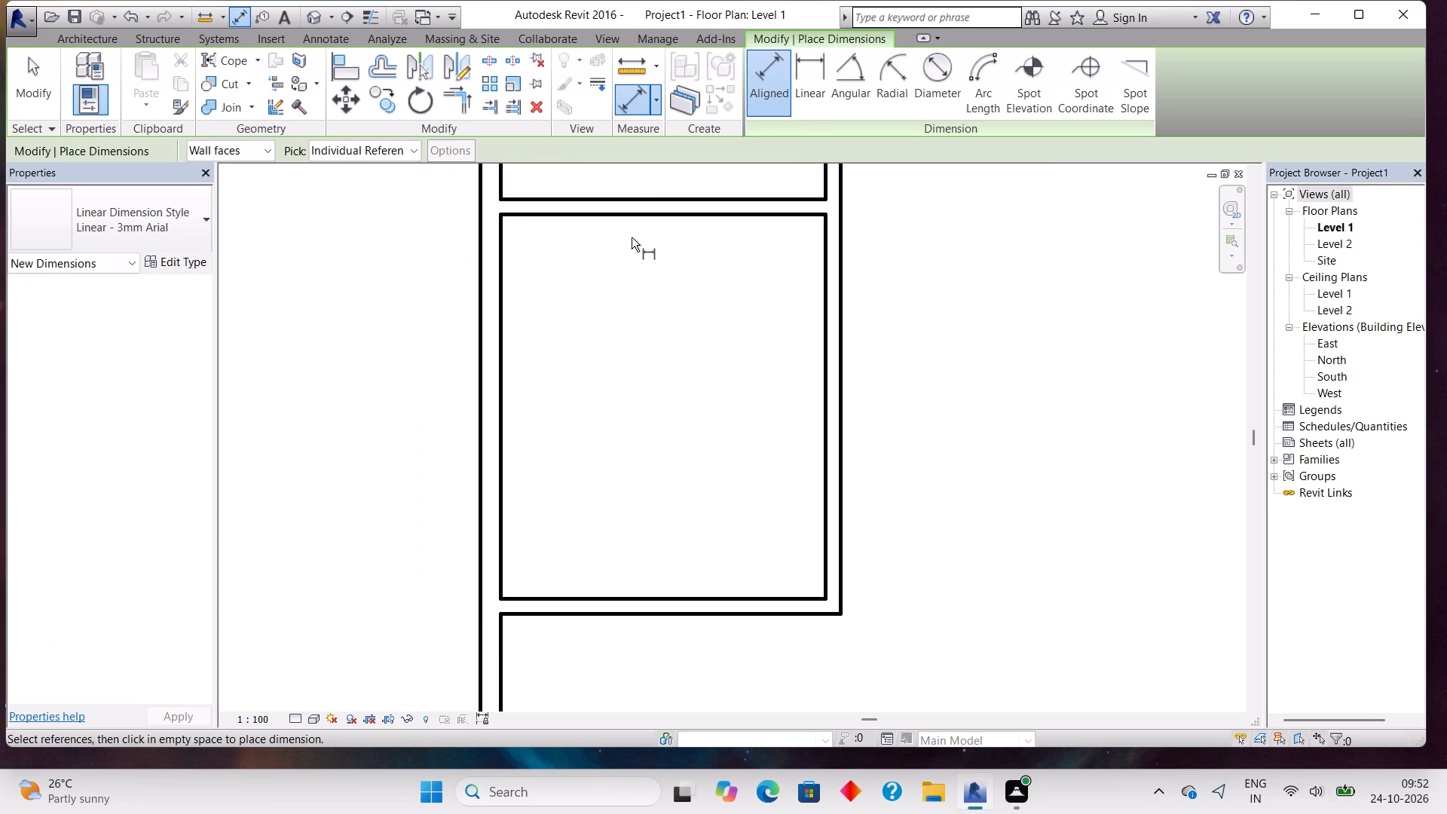
{"action": "left_click", "coordinate": [636, 219]}
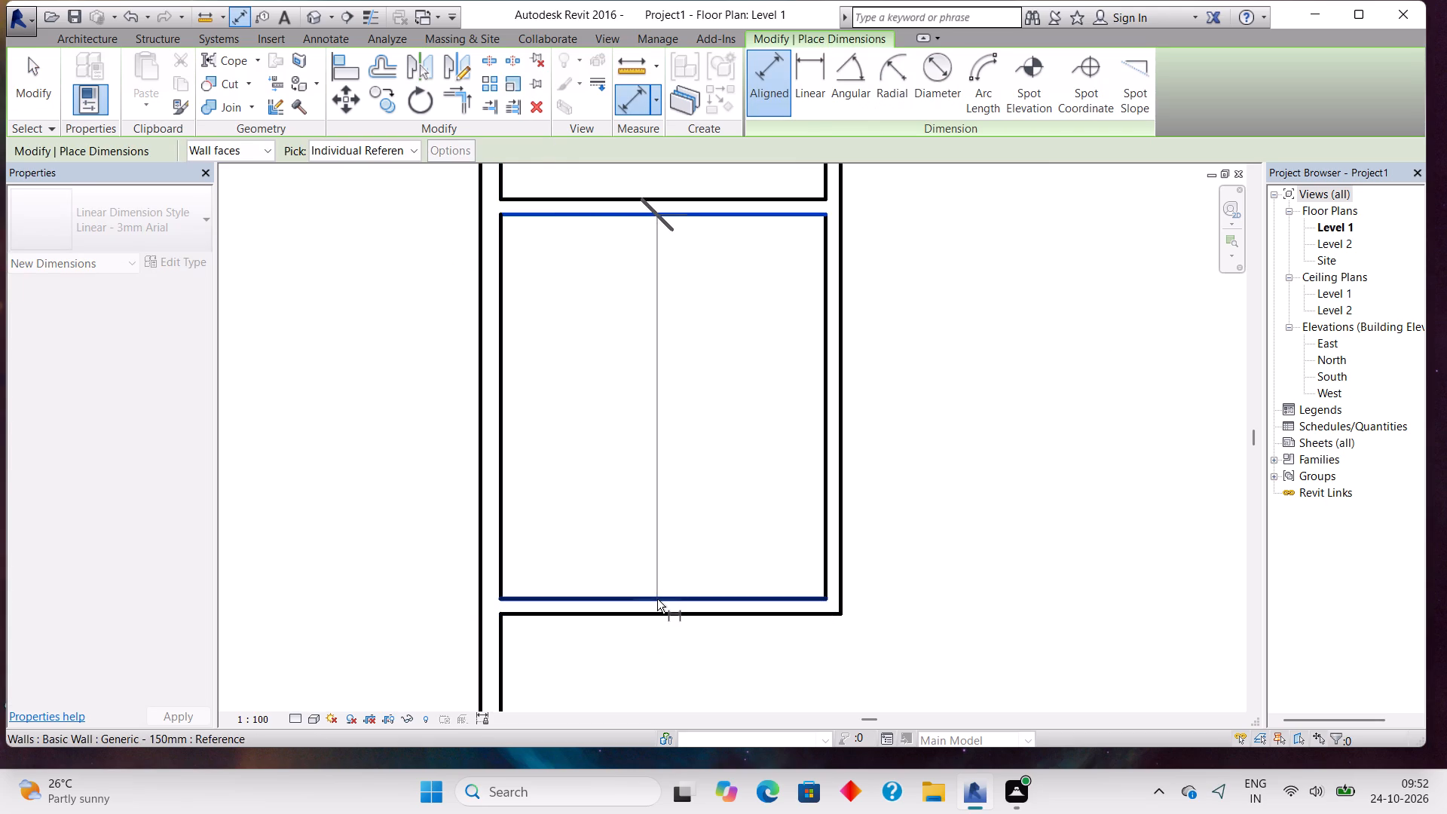
{"action": "left_click", "coordinate": [657, 599]}
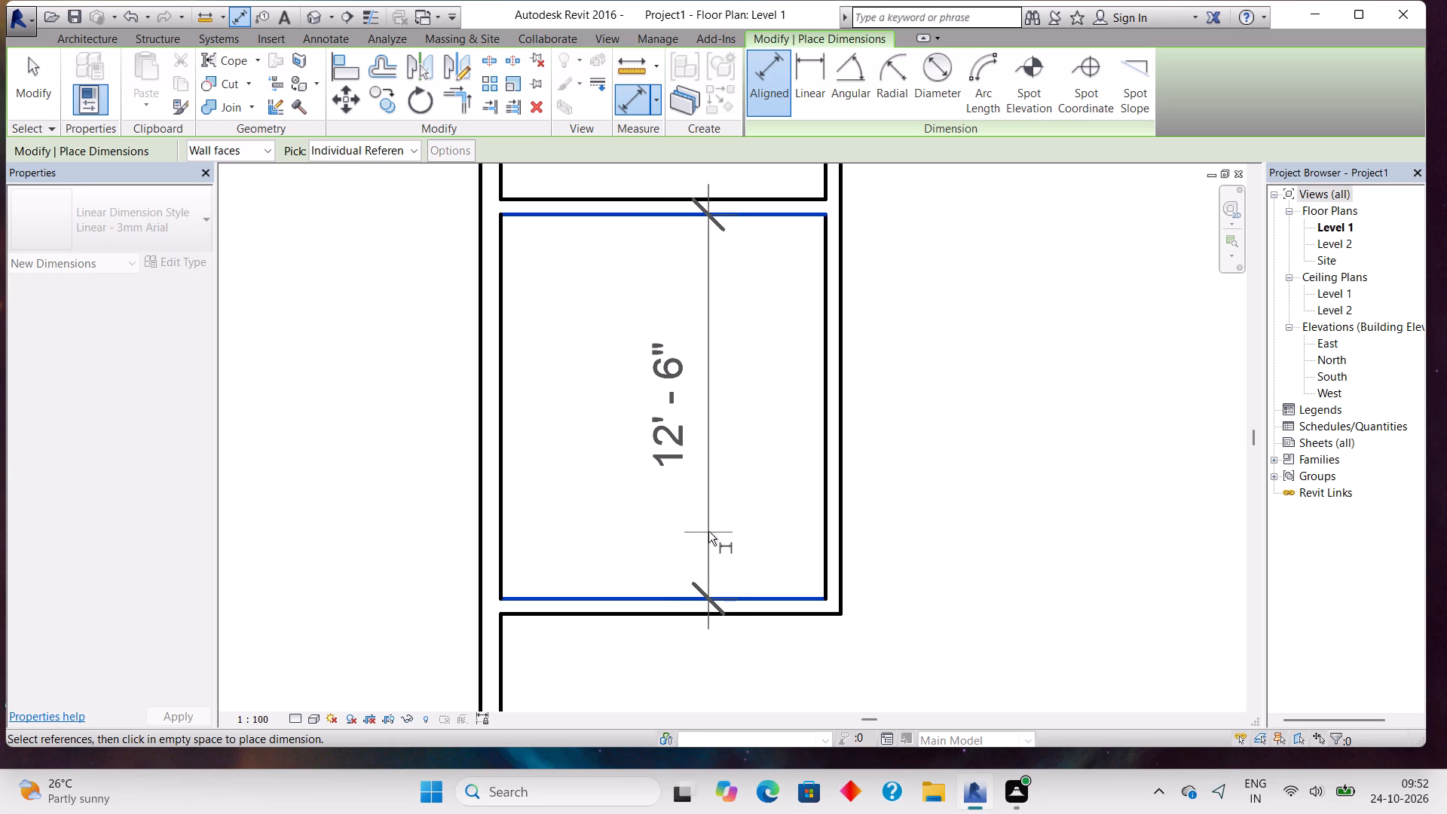
{"action": "key", "text": "Escape"}
{"action": "key", "text": "Escape"}
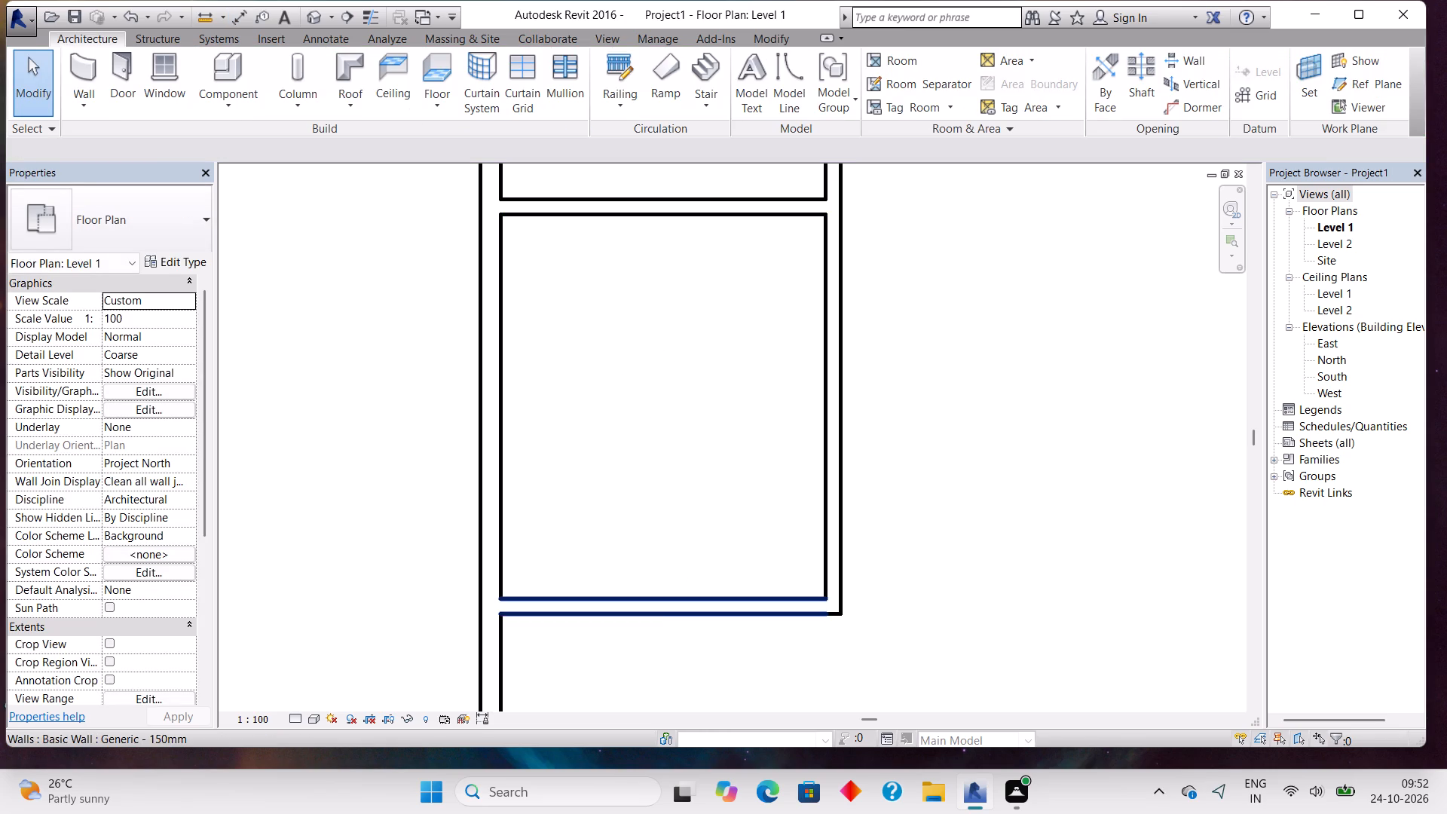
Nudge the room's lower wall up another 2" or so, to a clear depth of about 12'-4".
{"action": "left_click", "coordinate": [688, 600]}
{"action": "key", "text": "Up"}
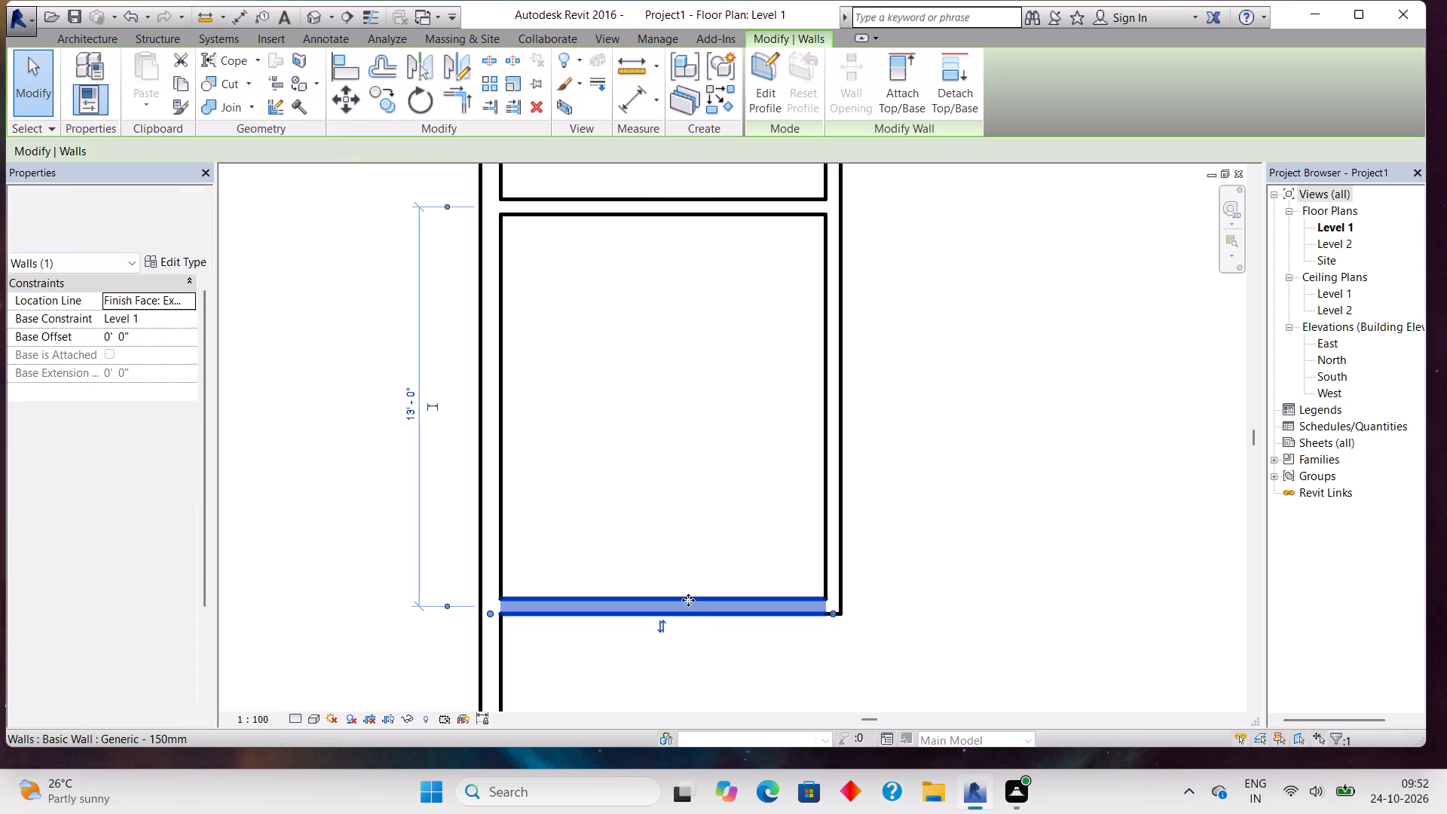
Measure the clear depth of the room below the upper-left room at its new wall position.
{"action": "left_click", "coordinate": [624, 99]}
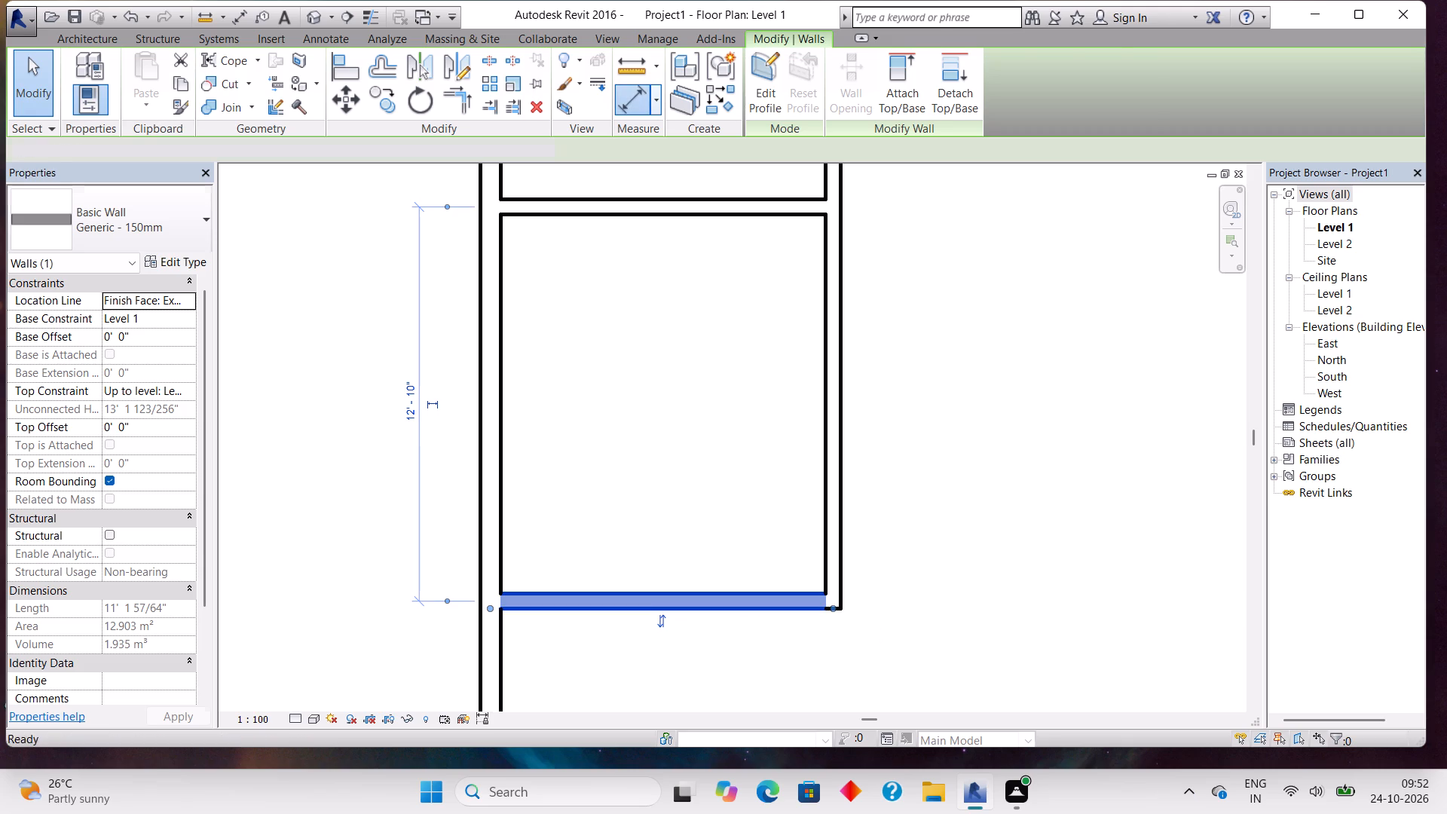
{"action": "left_click", "coordinate": [654, 209]}
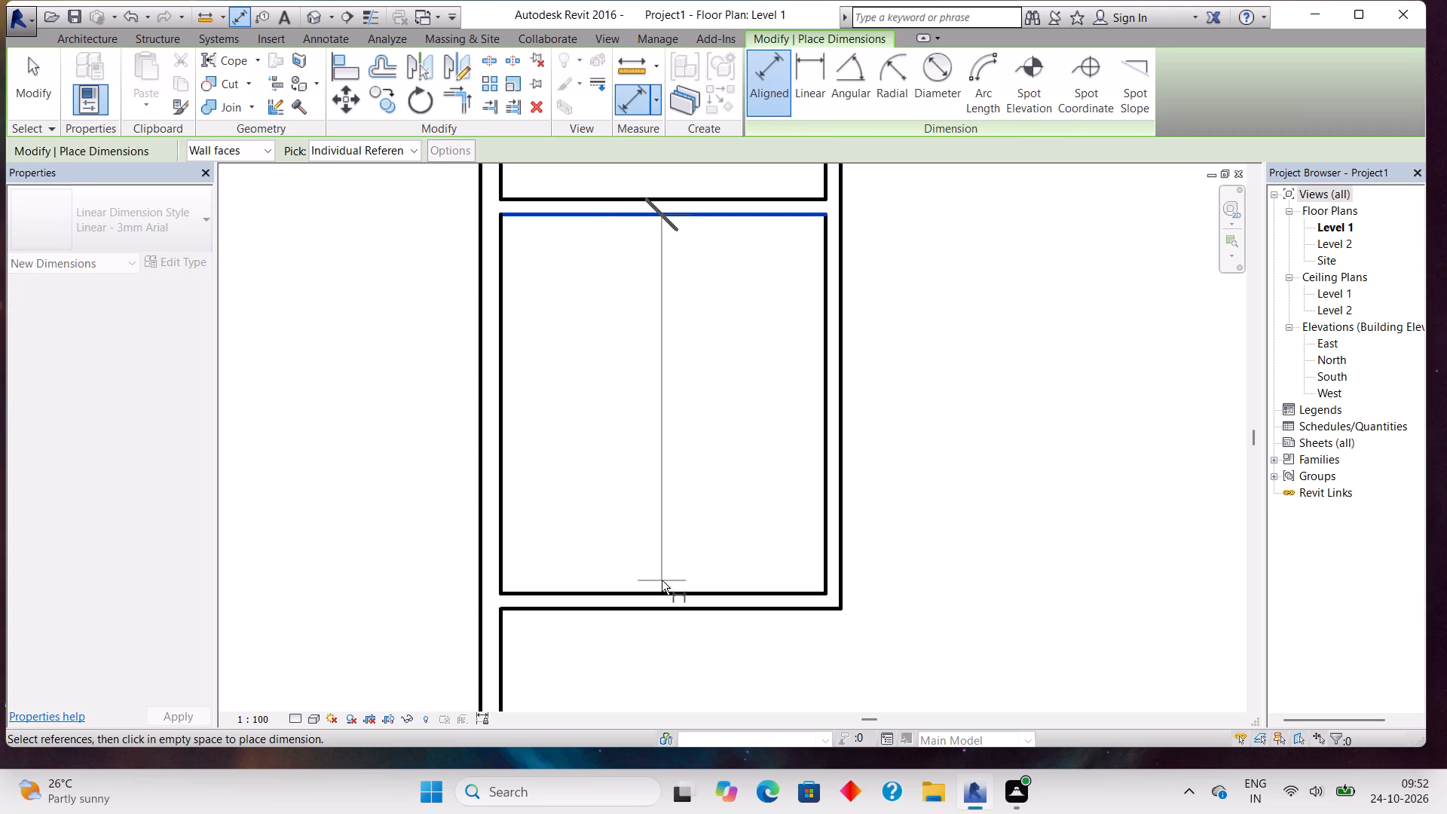
{"action": "left_click", "coordinate": [662, 588]}
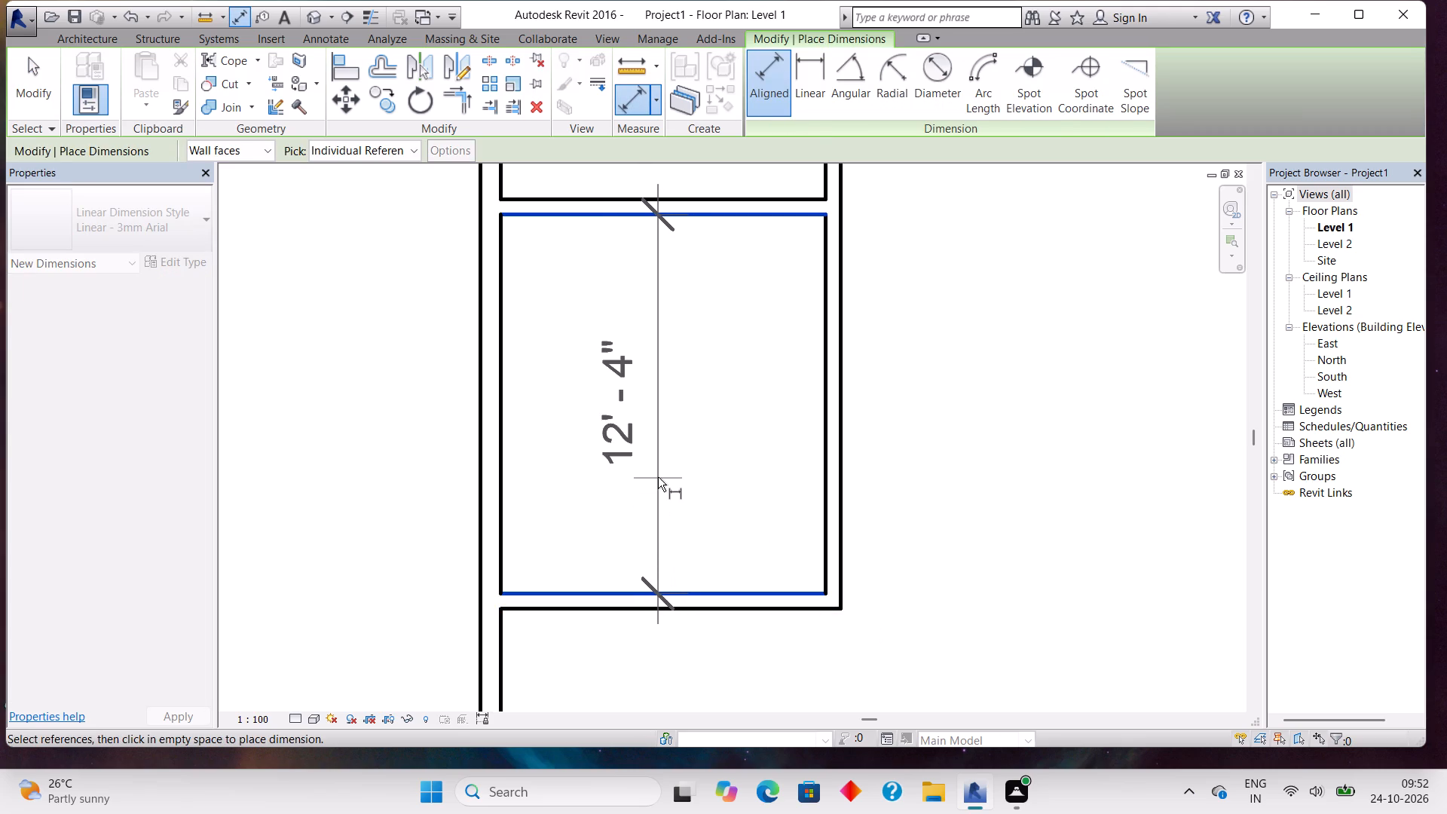
{"action": "scroll", "coordinate": [658, 477], "scroll_direction": "up", "scroll_amount": 2}
{"action": "key", "text": "Escape"}
{"action": "key", "text": "Escape"}
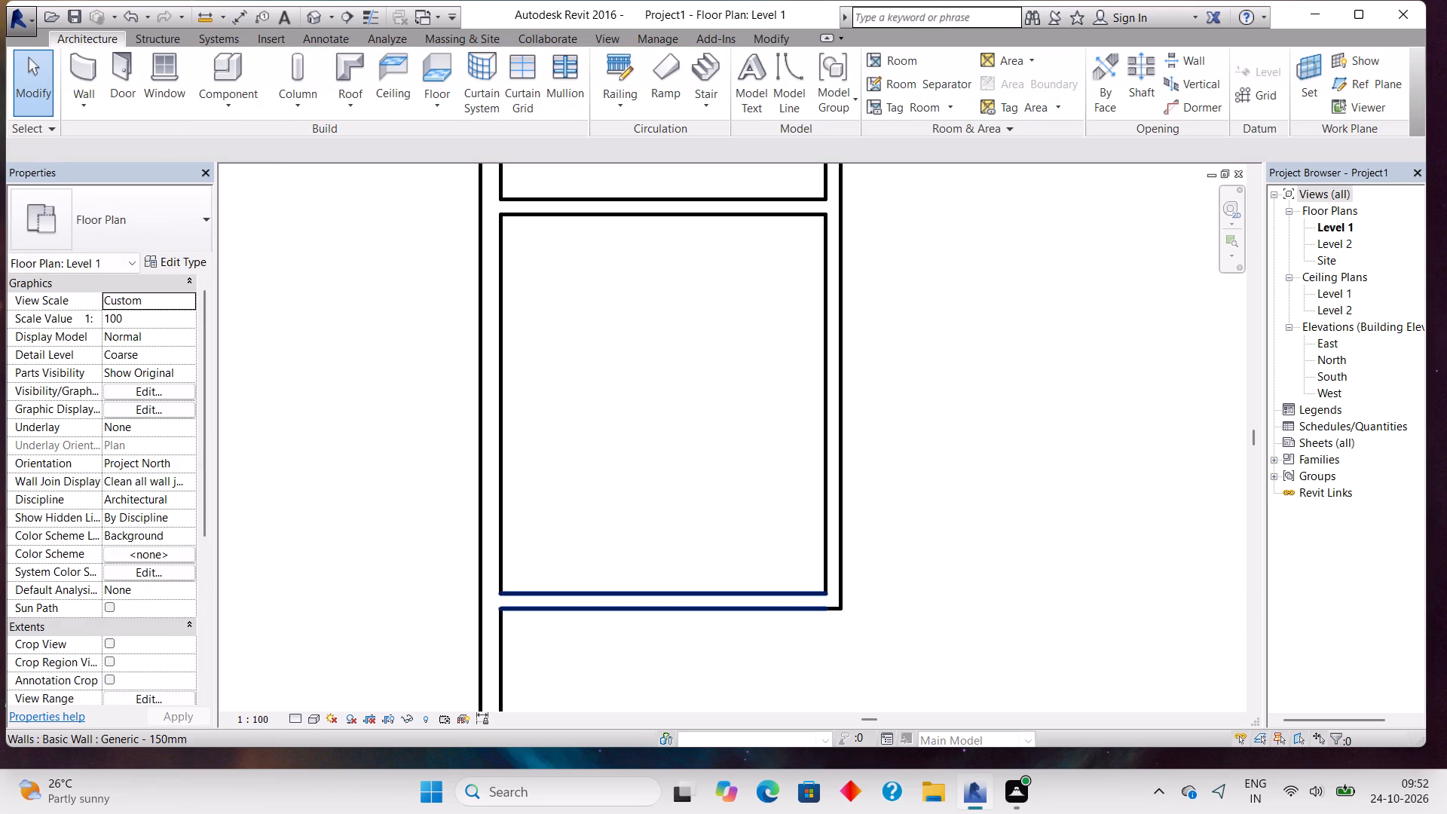
{"action": "key", "text": "Escape"}
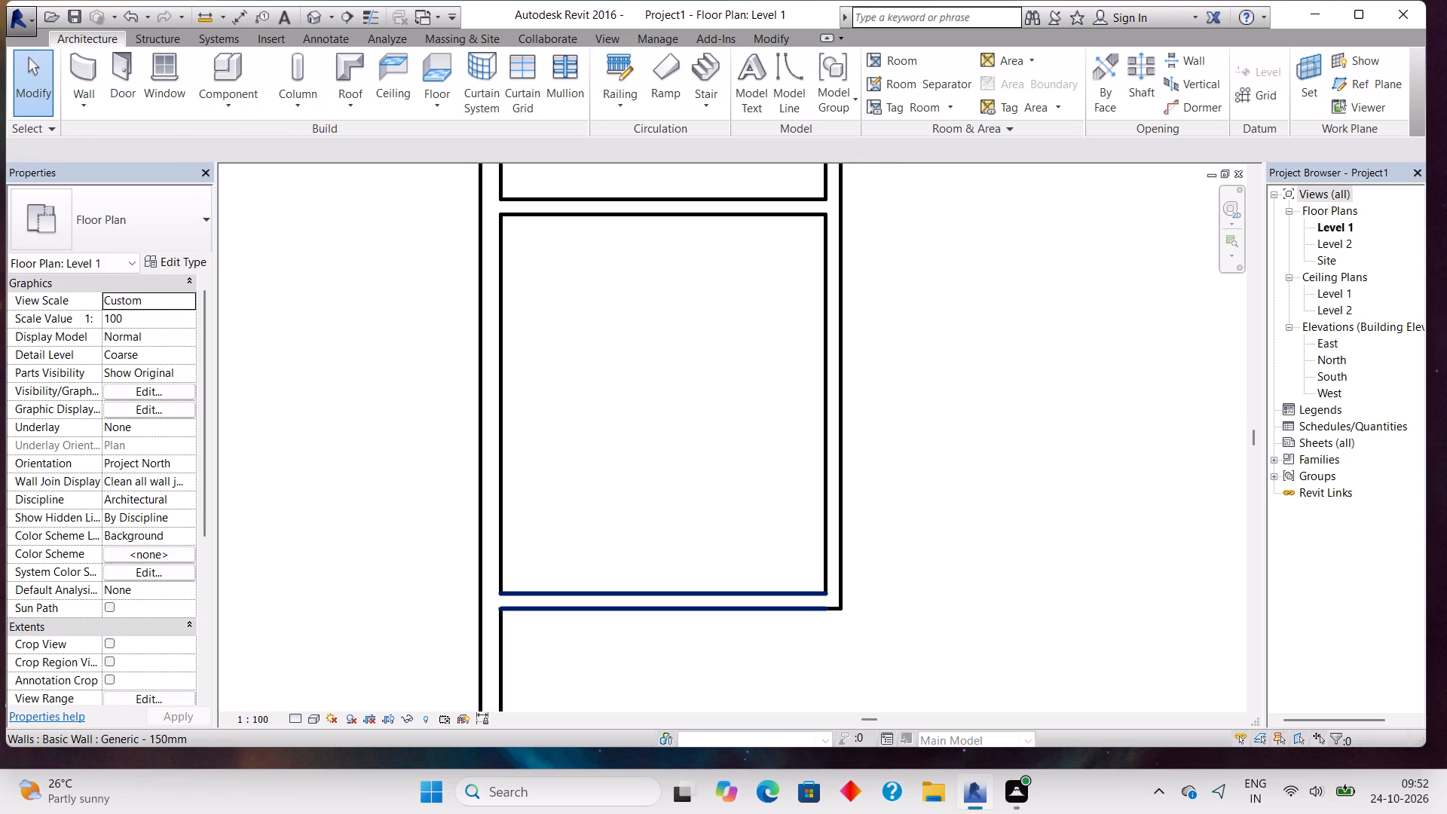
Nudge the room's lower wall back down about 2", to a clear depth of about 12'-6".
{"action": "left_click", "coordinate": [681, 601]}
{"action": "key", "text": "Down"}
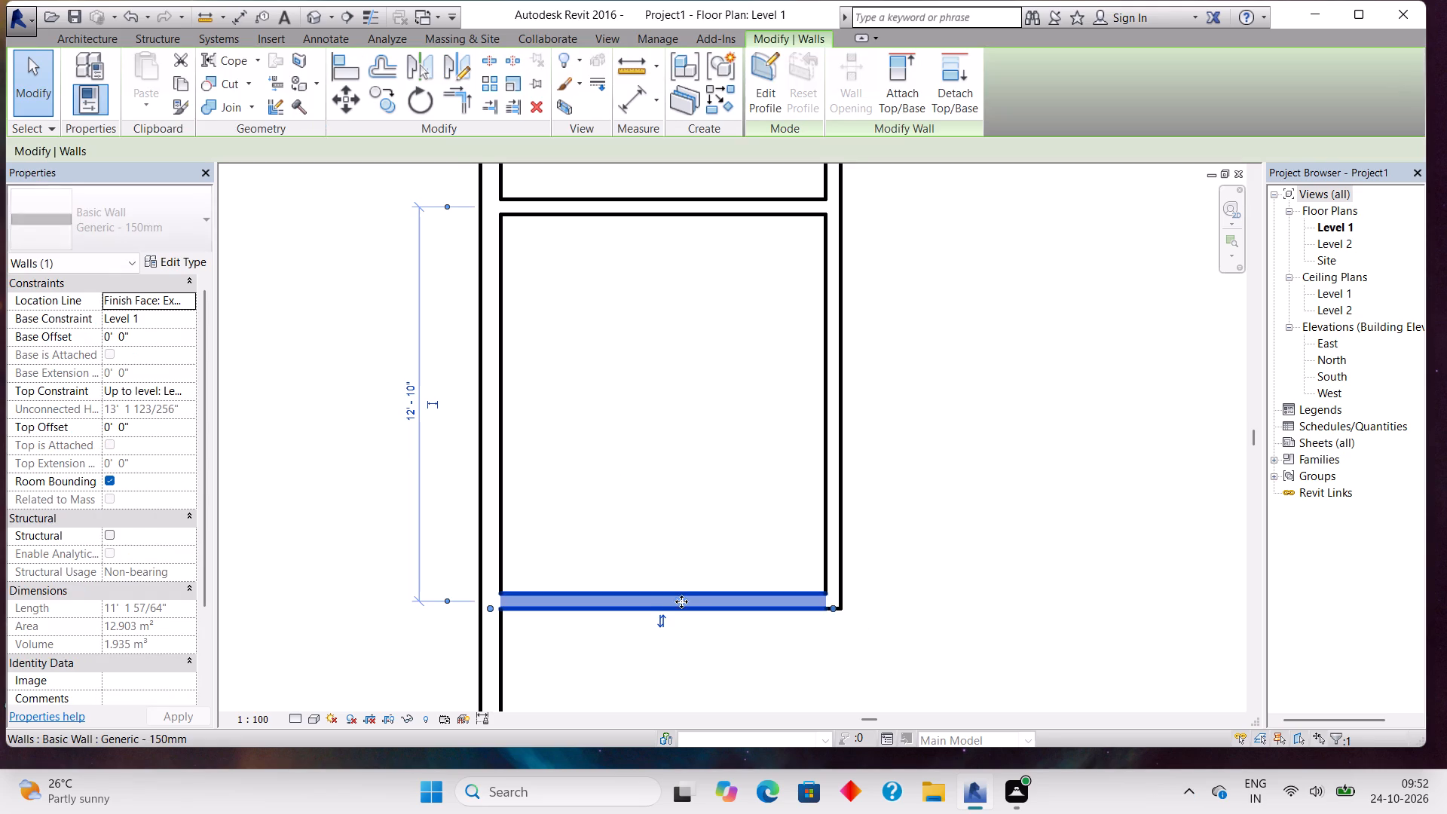
Measure the room's clear depth once more from the upper wall face to the lower wall face.
{"action": "left_click", "coordinate": [626, 102]}
{"action": "left_click", "coordinate": [662, 222]}
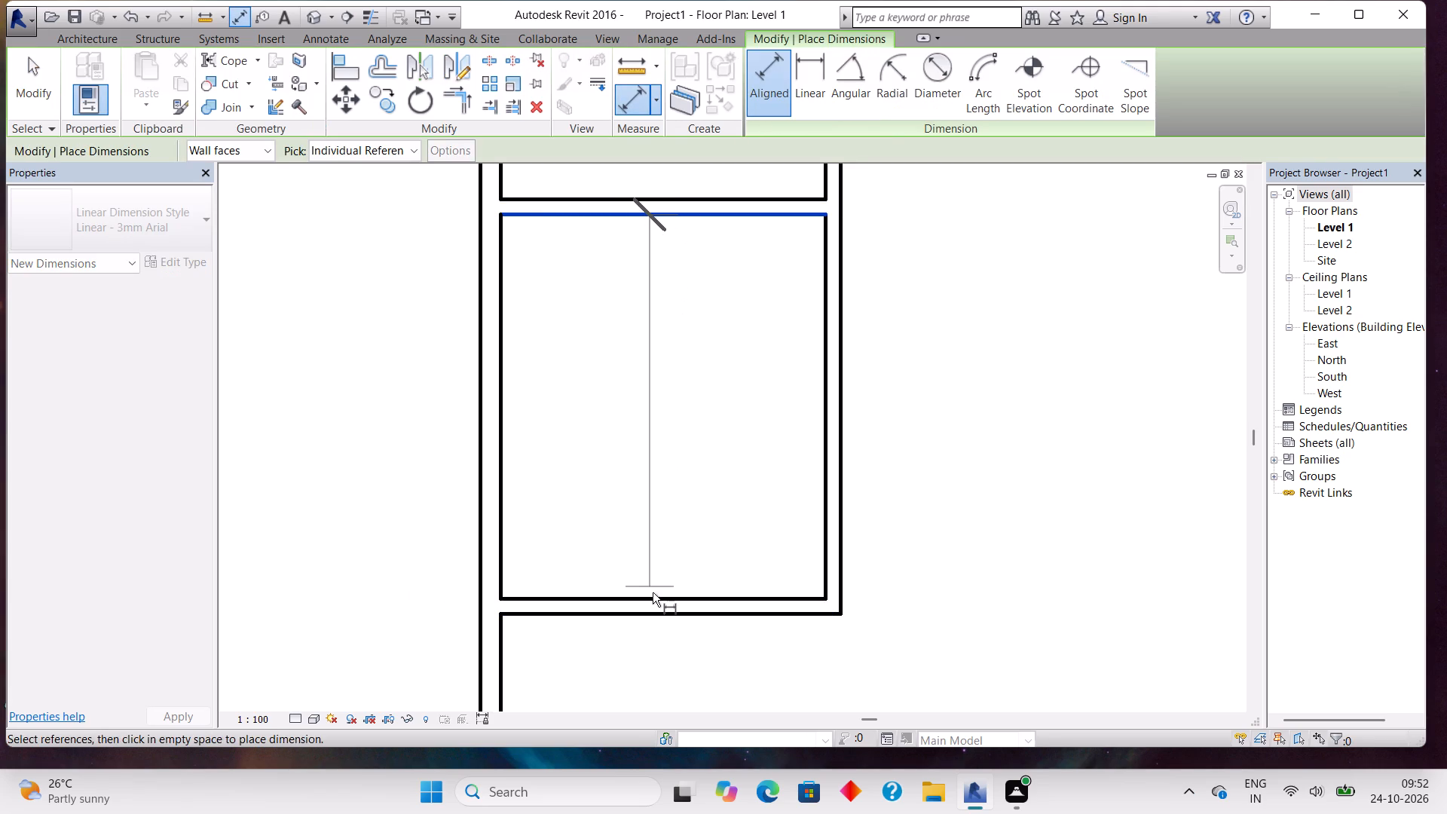
{"action": "left_click", "coordinate": [656, 600]}
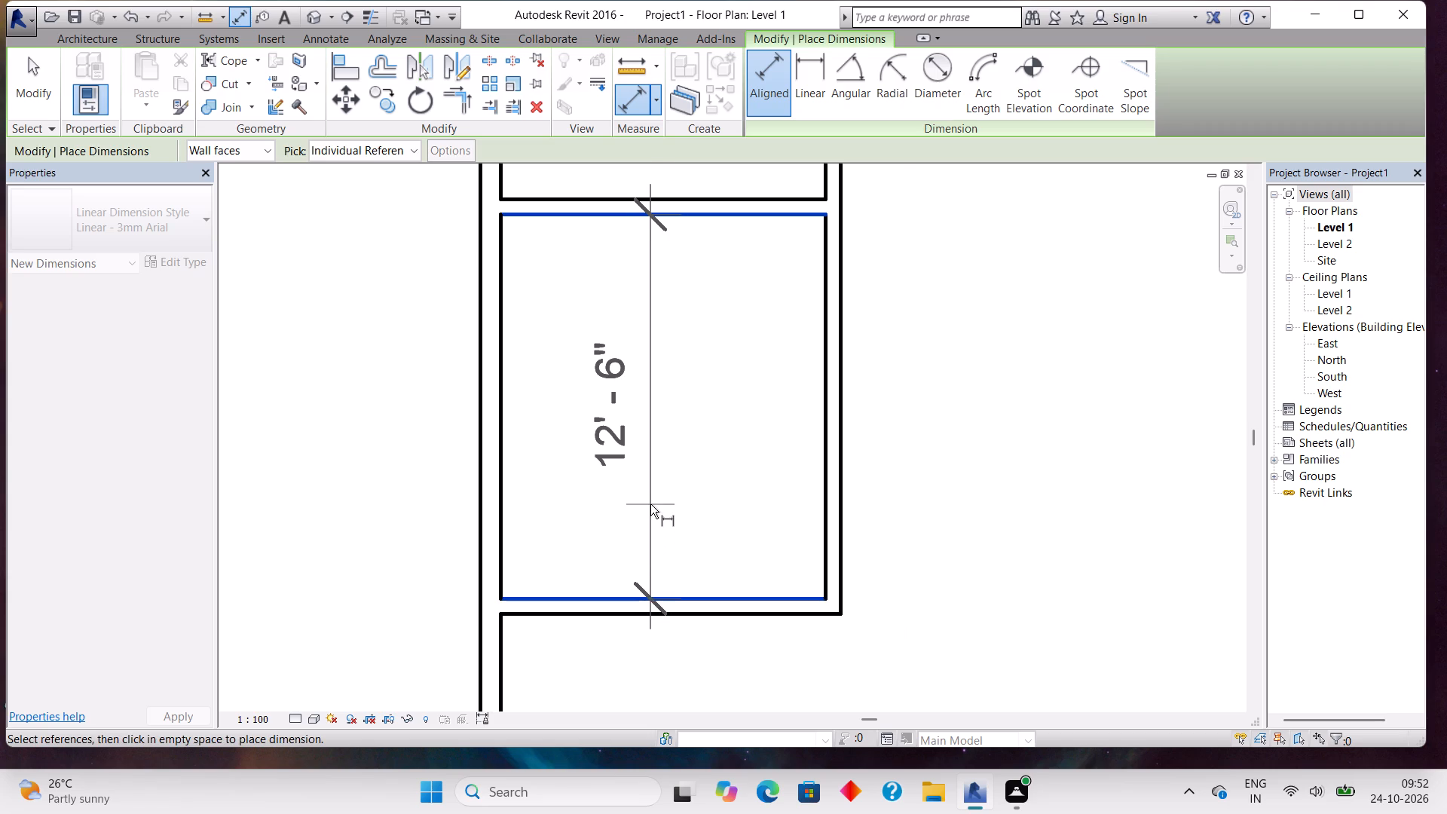
{"action": "scroll", "coordinate": [650, 504], "scroll_direction": "up", "scroll_amount": 2}
{"action": "key", "text": "Escape"}
{"action": "key", "text": "Escape"}
Nudge the lower wall of the room below the upper-left room up by one finer increment and deselect it.
{"action": "left_click", "coordinate": [673, 610]}
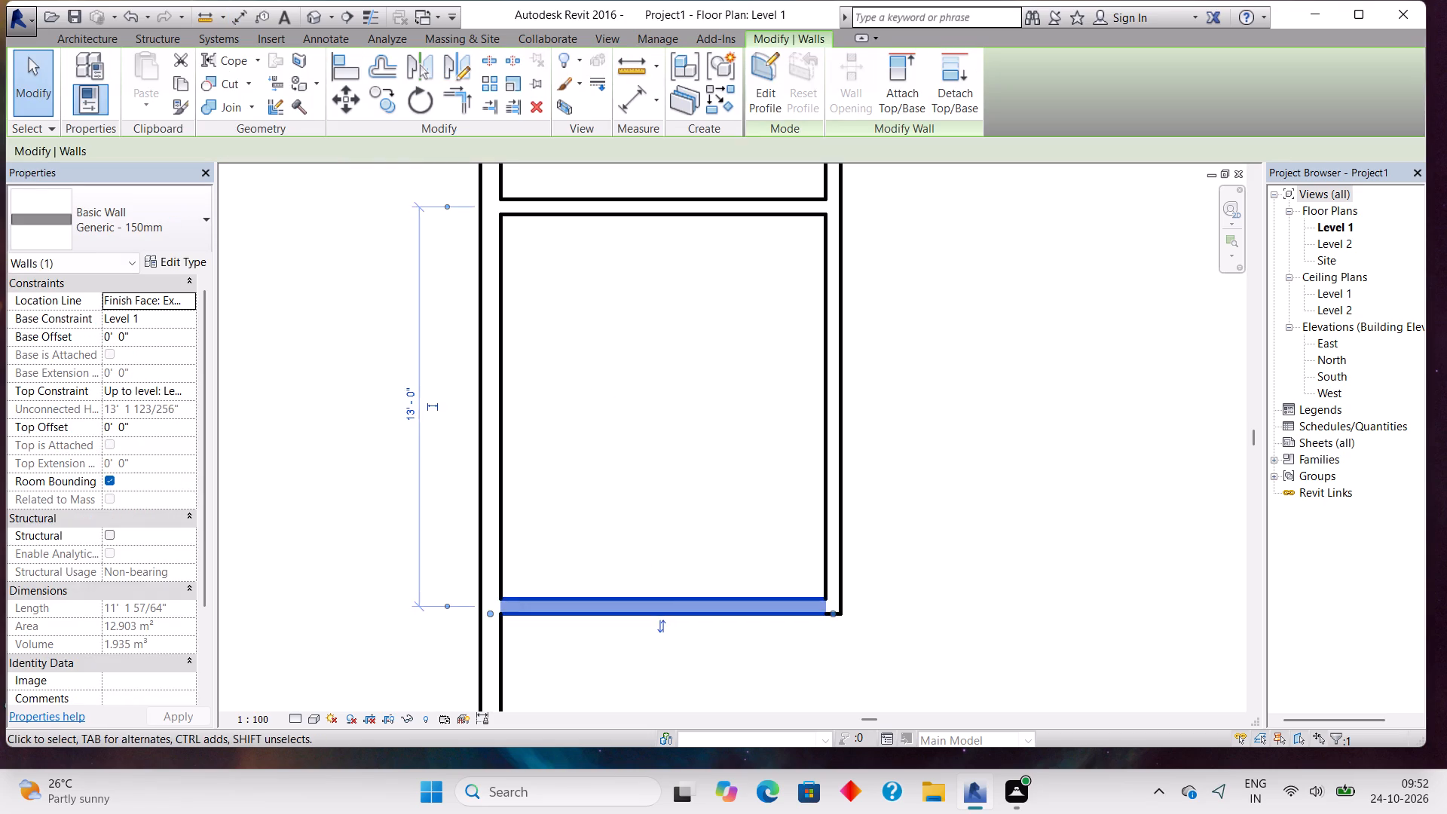
{"action": "scroll", "coordinate": [683, 580], "scroll_direction": "up", "scroll_amount": 4}
{"action": "key", "text": "Up"}
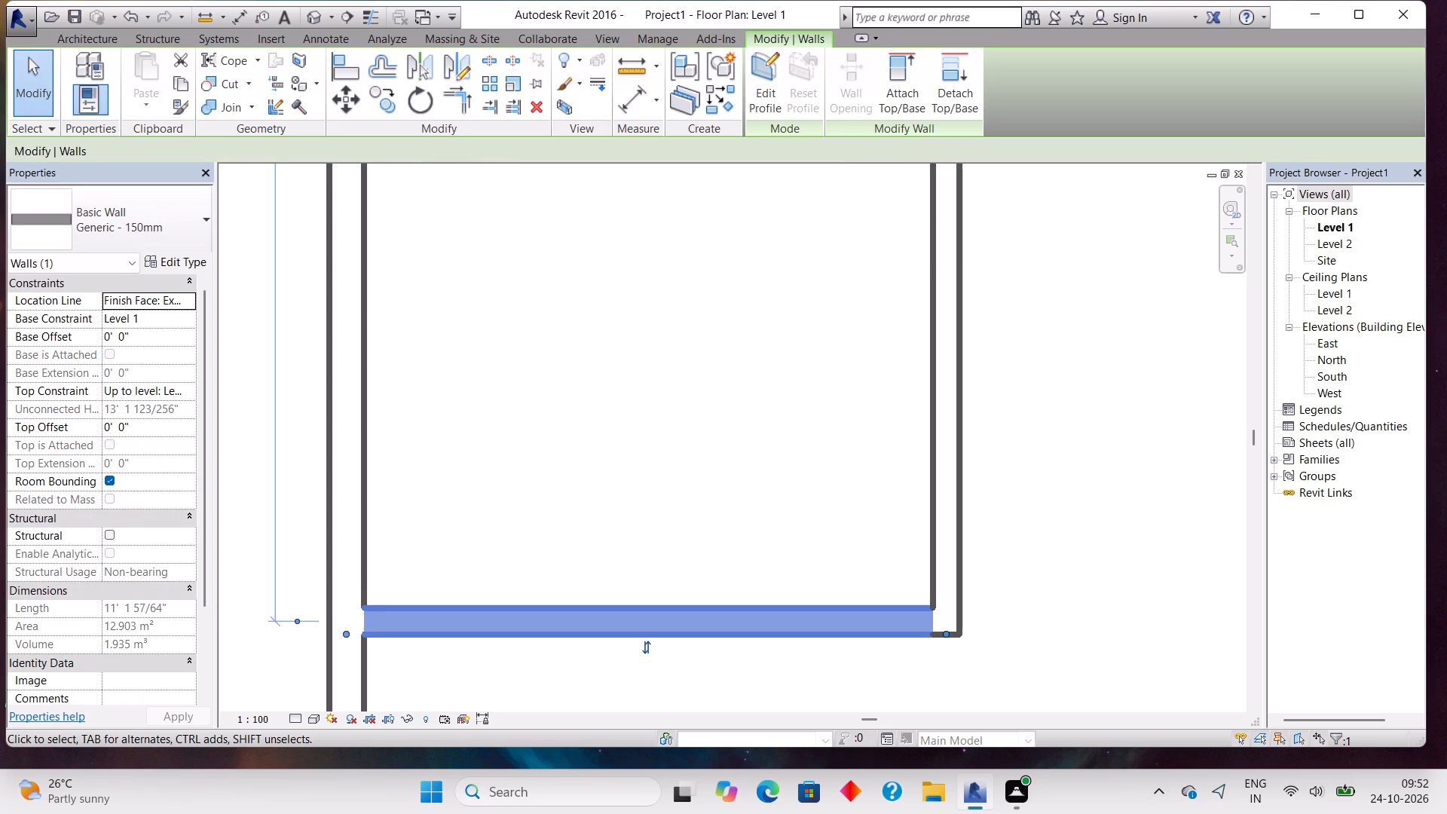
{"action": "scroll", "coordinate": [755, 363], "scroll_direction": "down", "scroll_amount": 6}
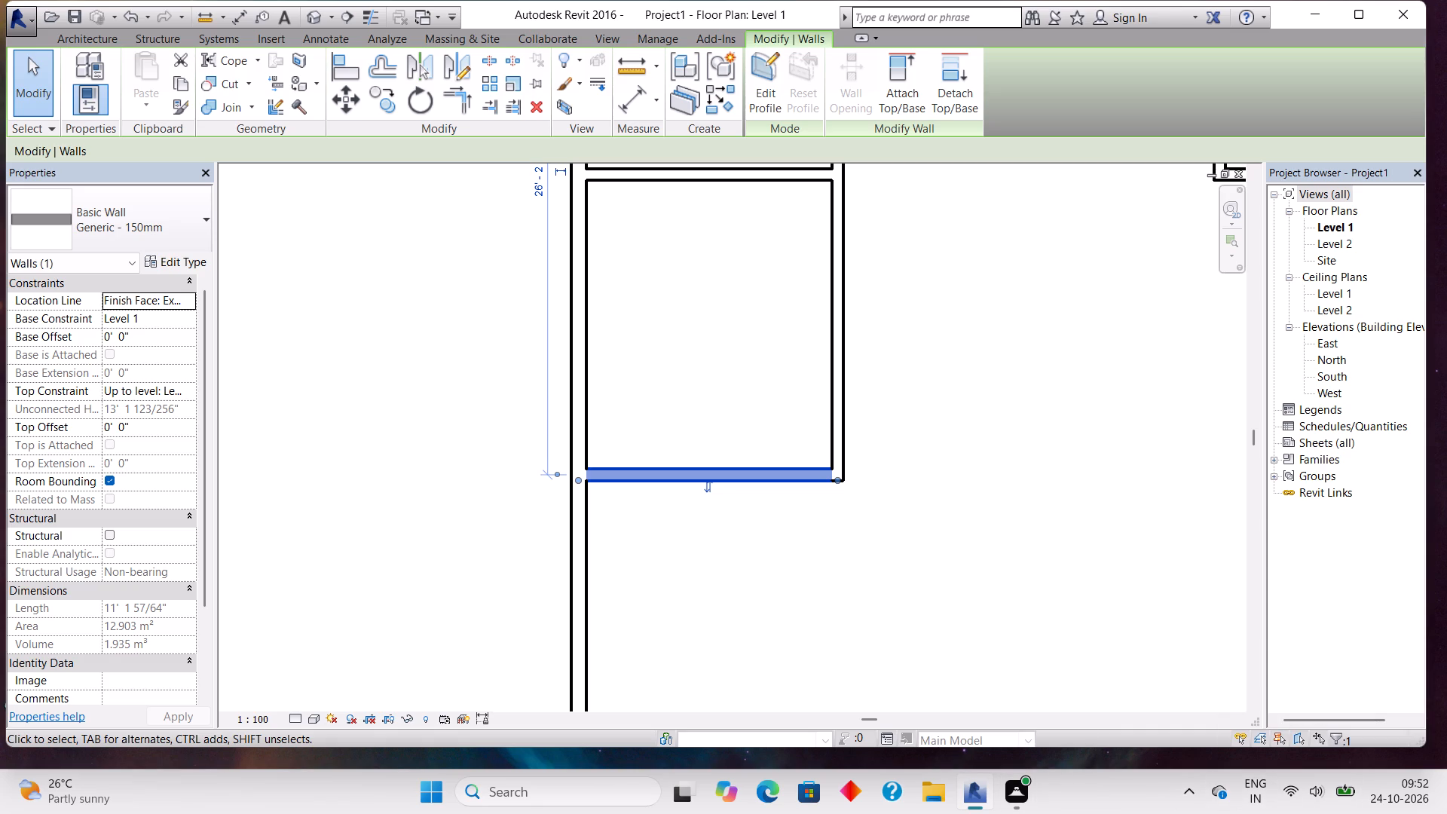
{"action": "scroll", "coordinate": [940, 477], "scroll_direction": "down", "scroll_amount": 5}
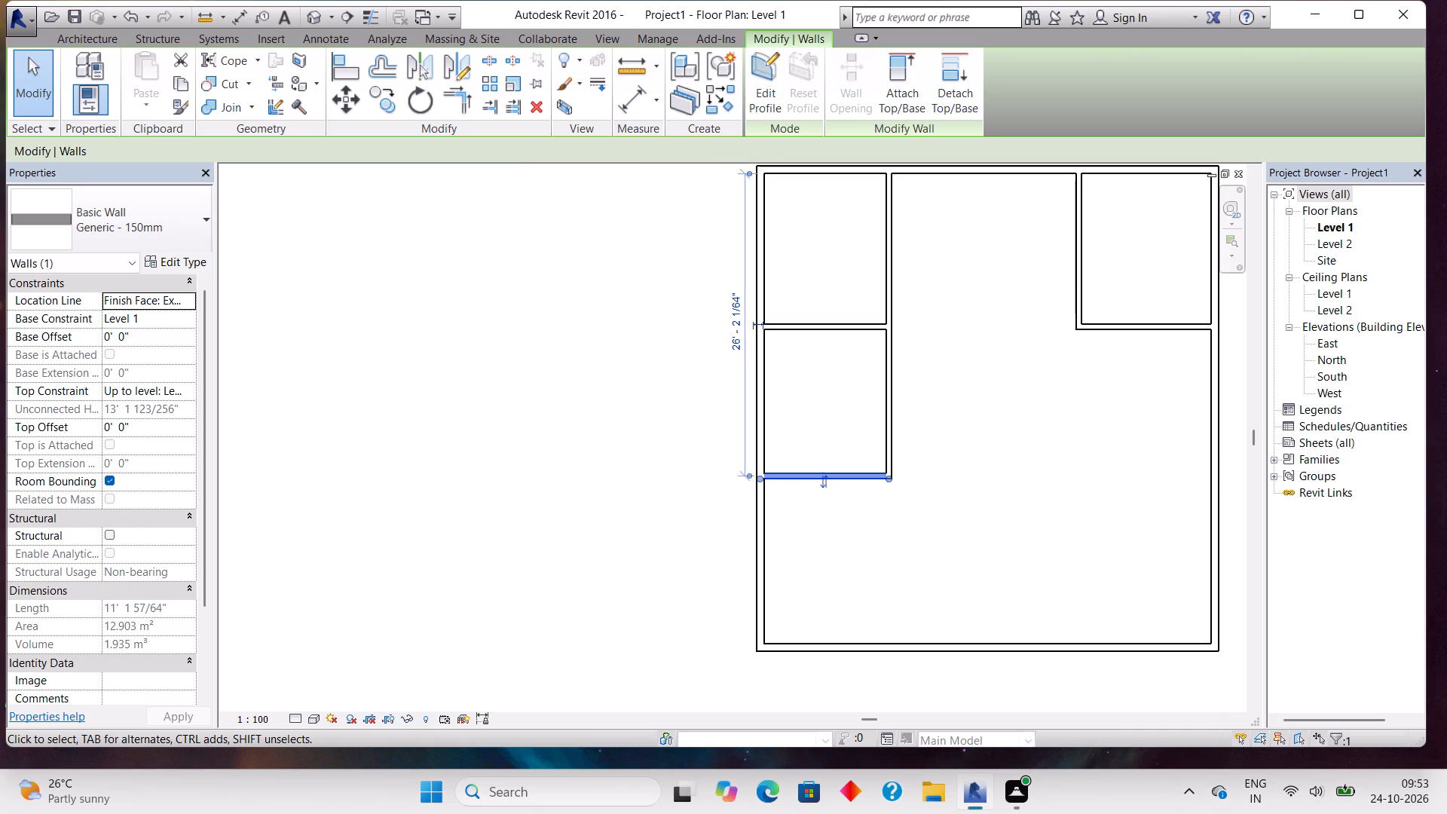
{"action": "left_click", "coordinate": [1028, 445]}
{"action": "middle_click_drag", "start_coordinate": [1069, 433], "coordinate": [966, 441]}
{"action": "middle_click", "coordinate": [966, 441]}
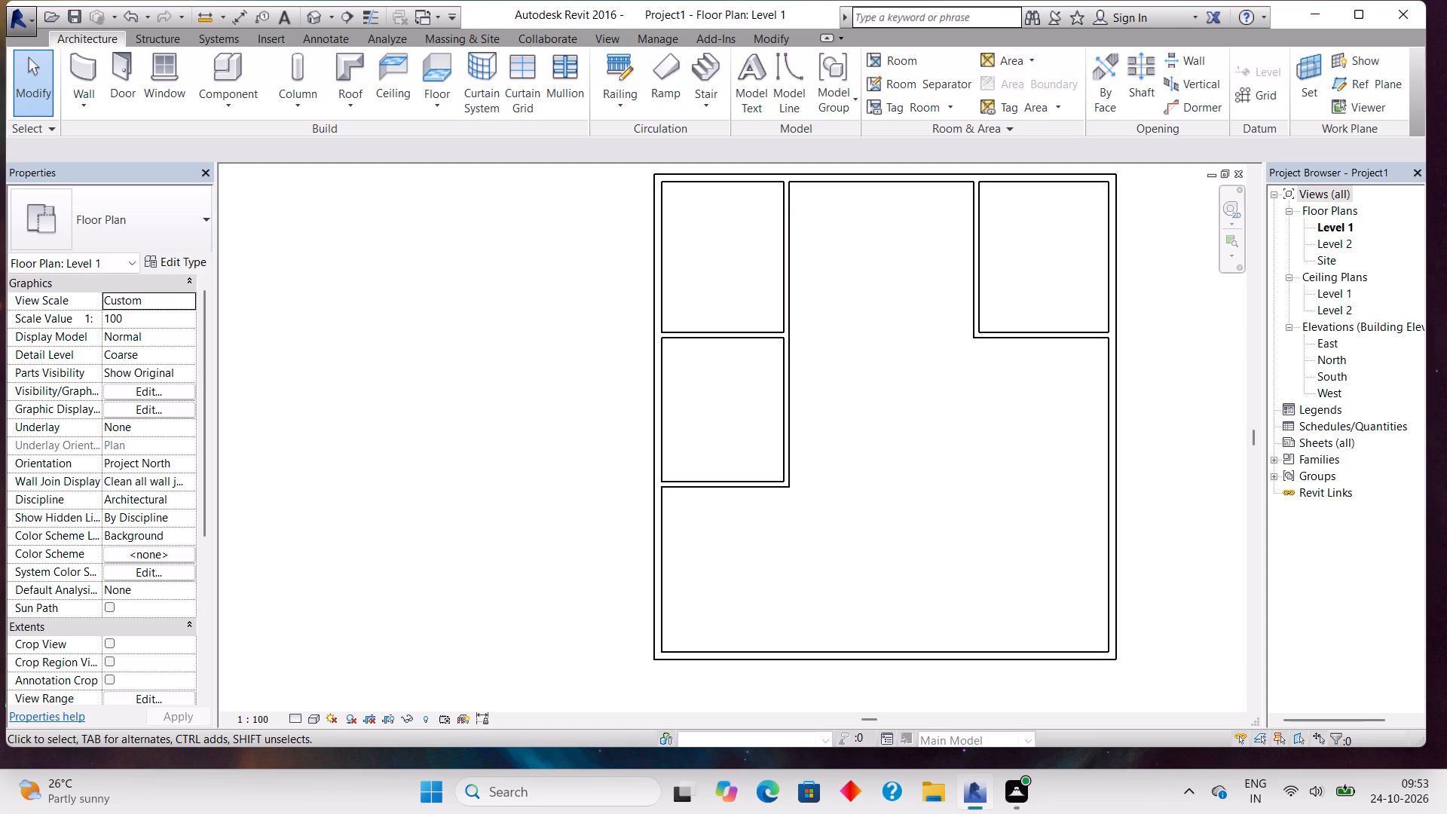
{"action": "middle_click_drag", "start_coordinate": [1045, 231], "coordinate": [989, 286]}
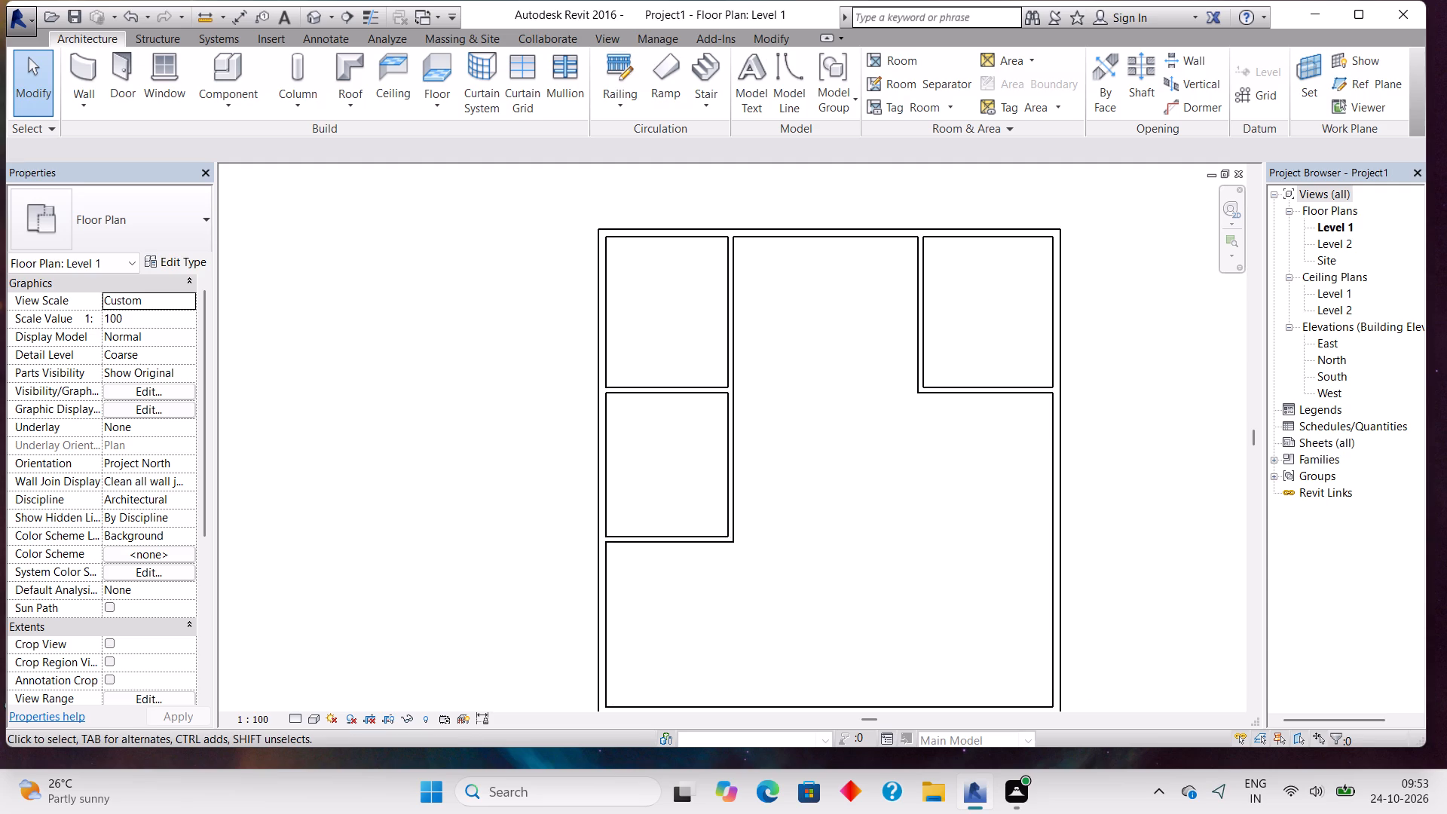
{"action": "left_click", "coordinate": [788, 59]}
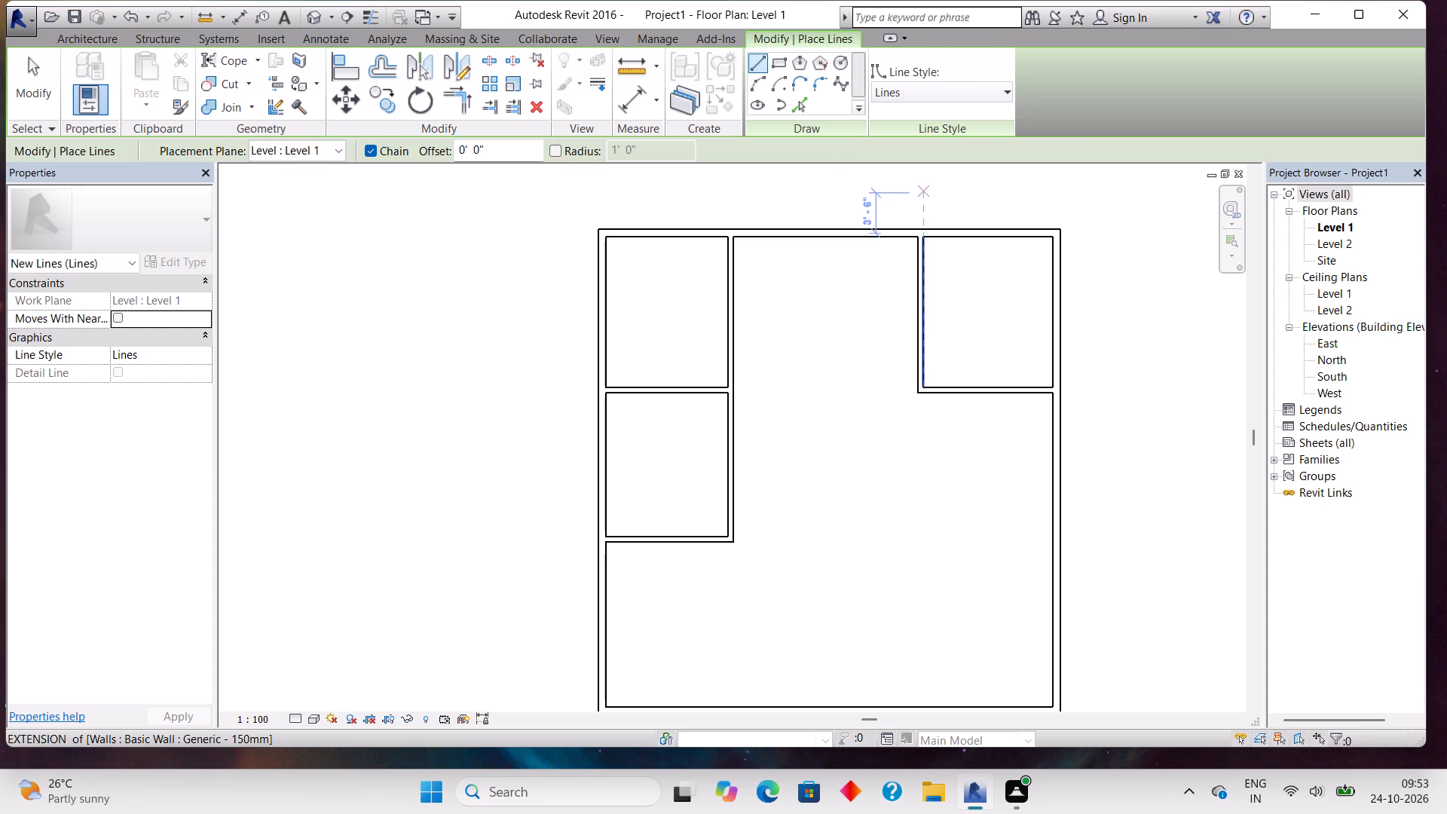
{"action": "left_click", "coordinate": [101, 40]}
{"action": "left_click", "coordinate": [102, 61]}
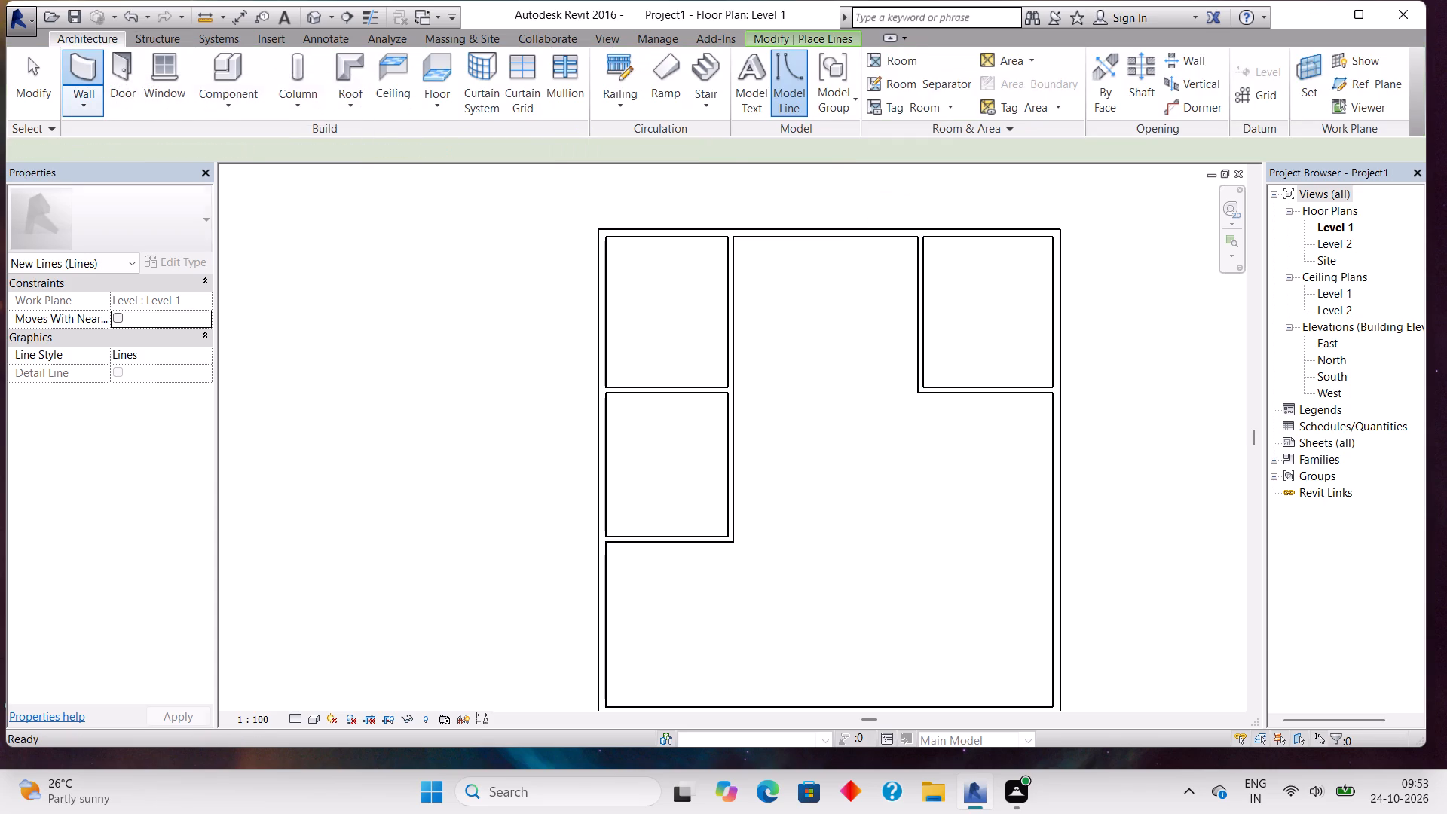
Measure the clear depth of the upper-right room from its top wall face to its lower wall face.
{"action": "left_click", "coordinate": [622, 99]}
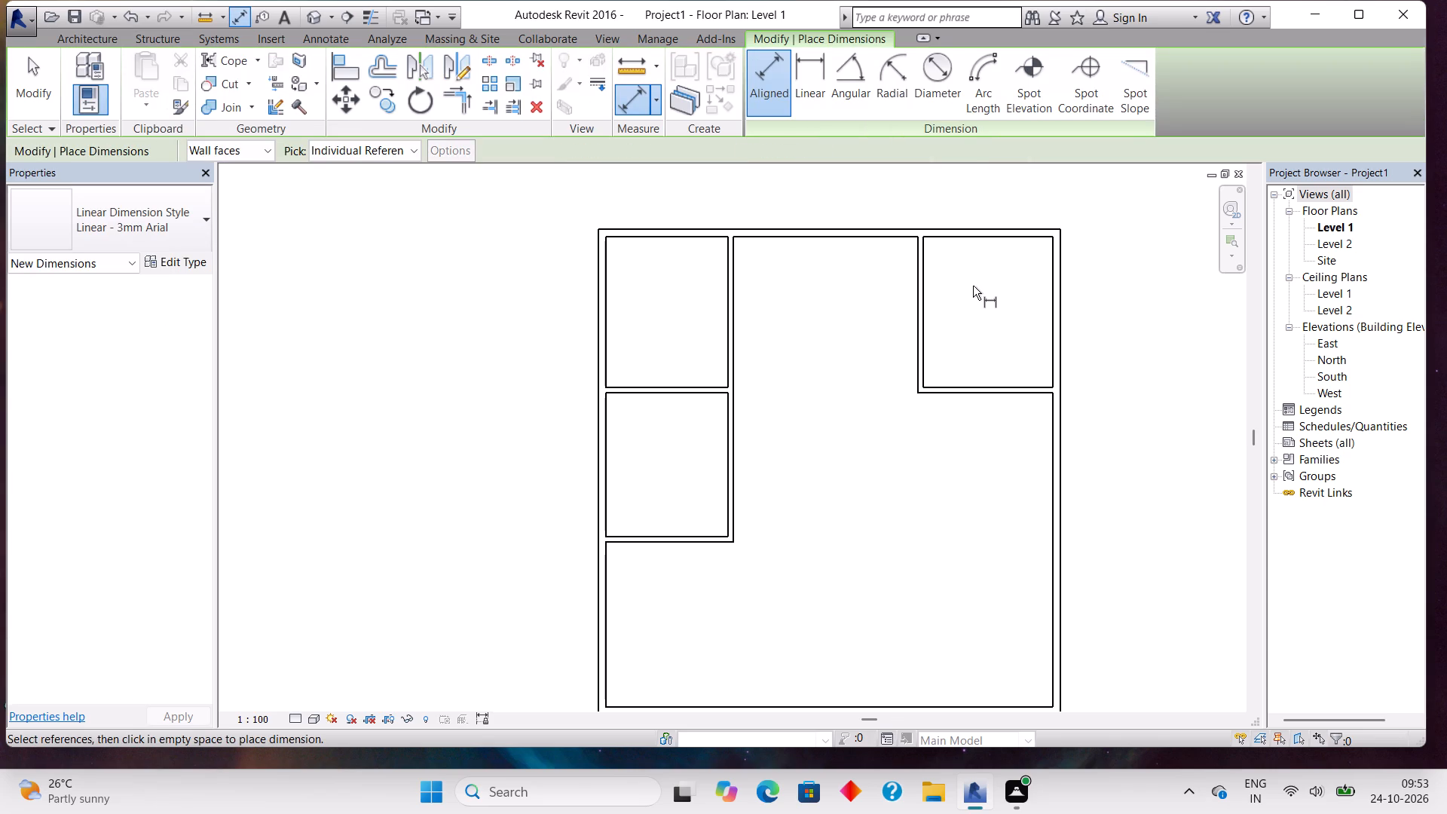
{"action": "left_click", "coordinate": [984, 245]}
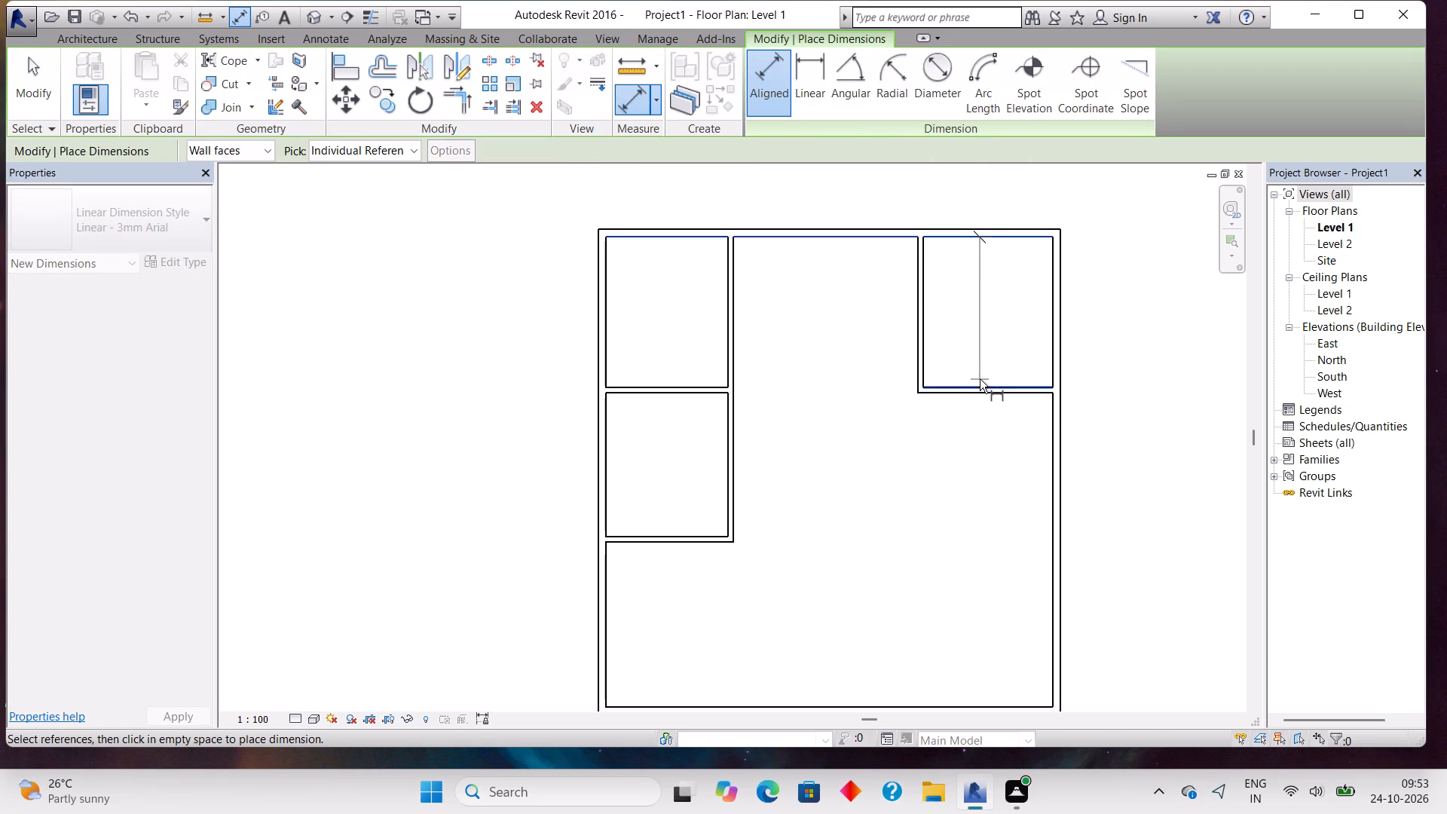
{"action": "left_click", "coordinate": [980, 381]}
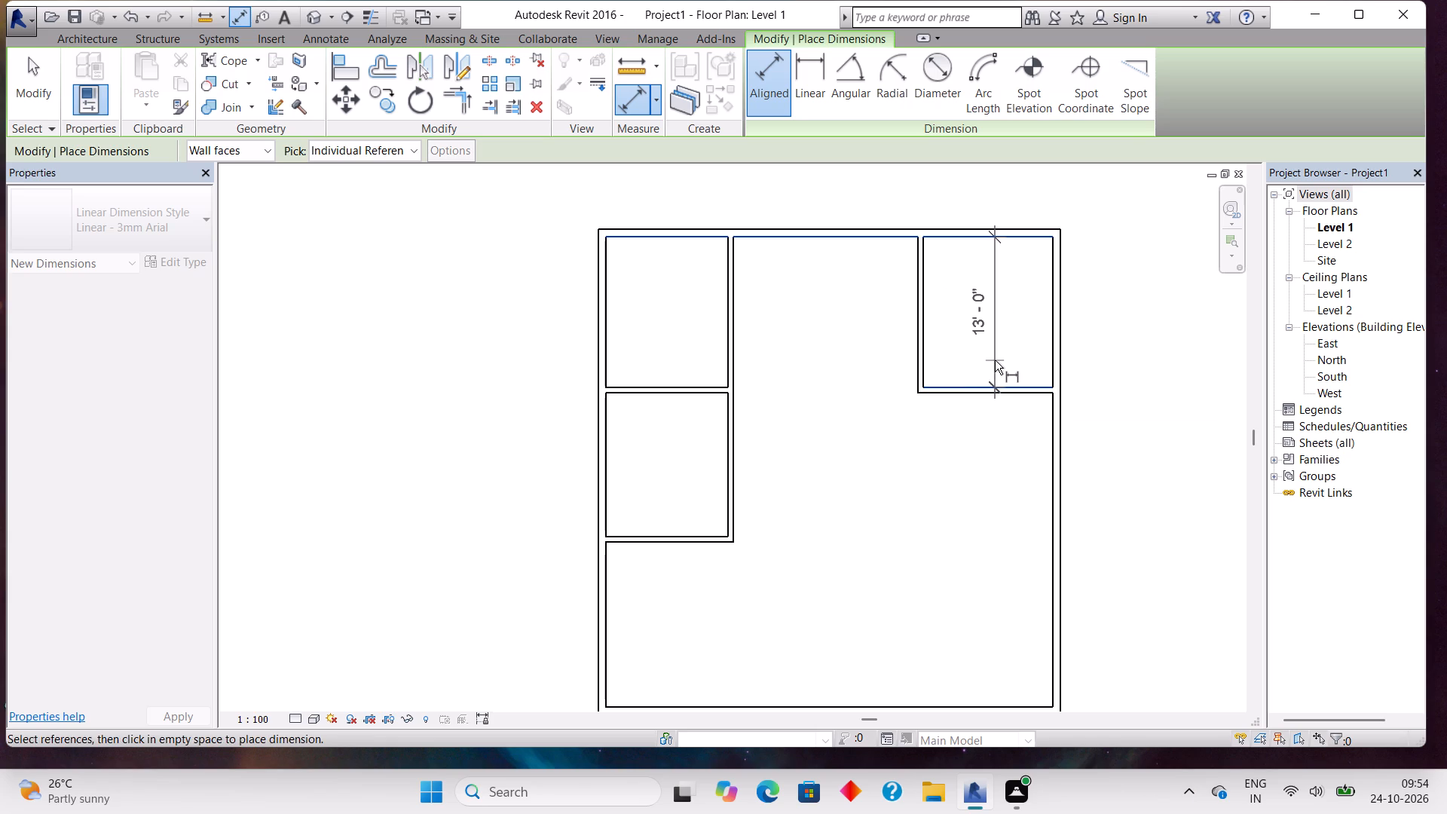
{"action": "key", "text": "Escape"}
{"action": "key", "text": "Escape"}
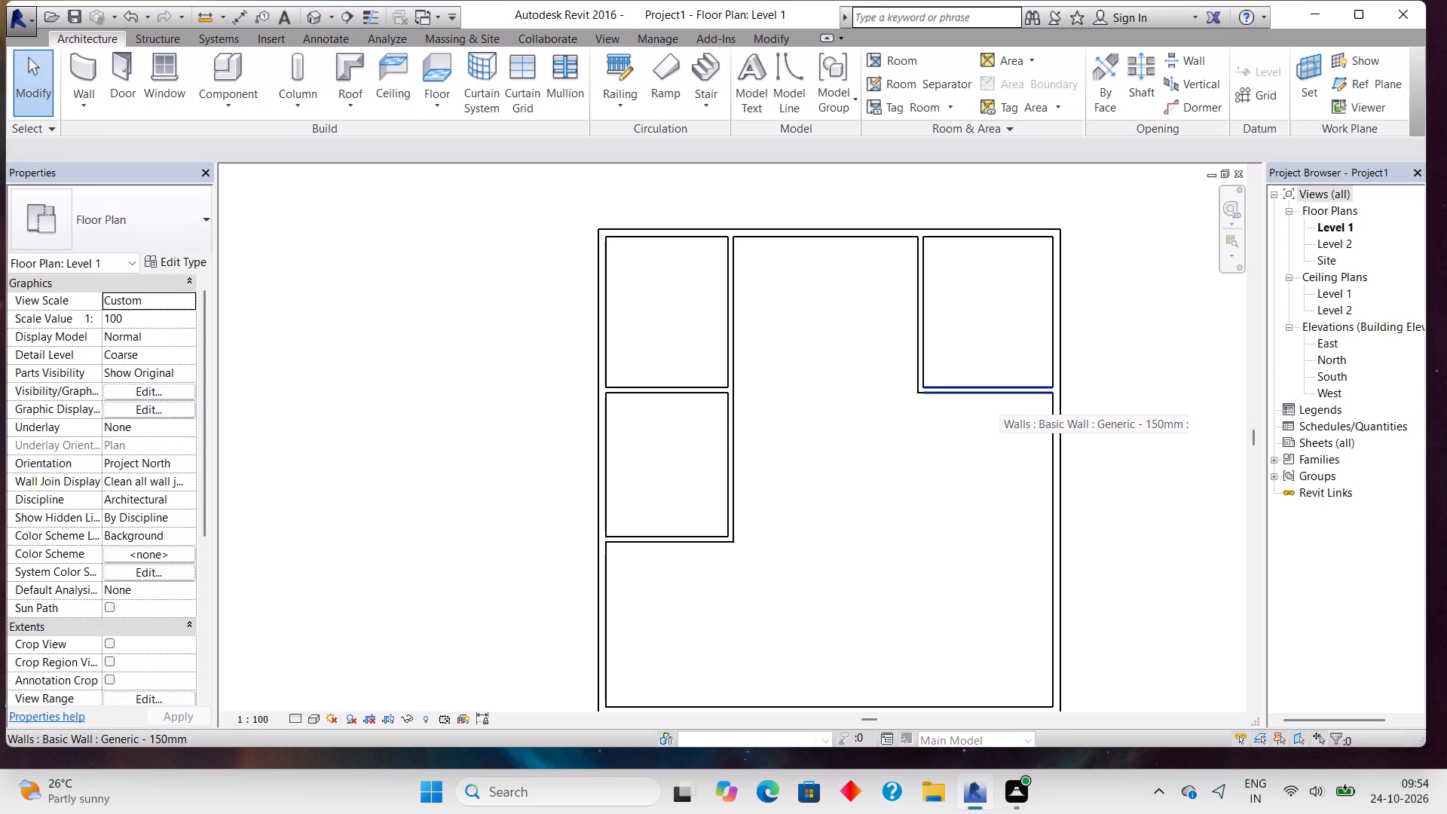
Nudge the upper-right room's lower wall up by 2', to a clear depth of 11'-0".
{"action": "scroll", "coordinate": [999, 393], "scroll_direction": "up", "scroll_amount": 7}
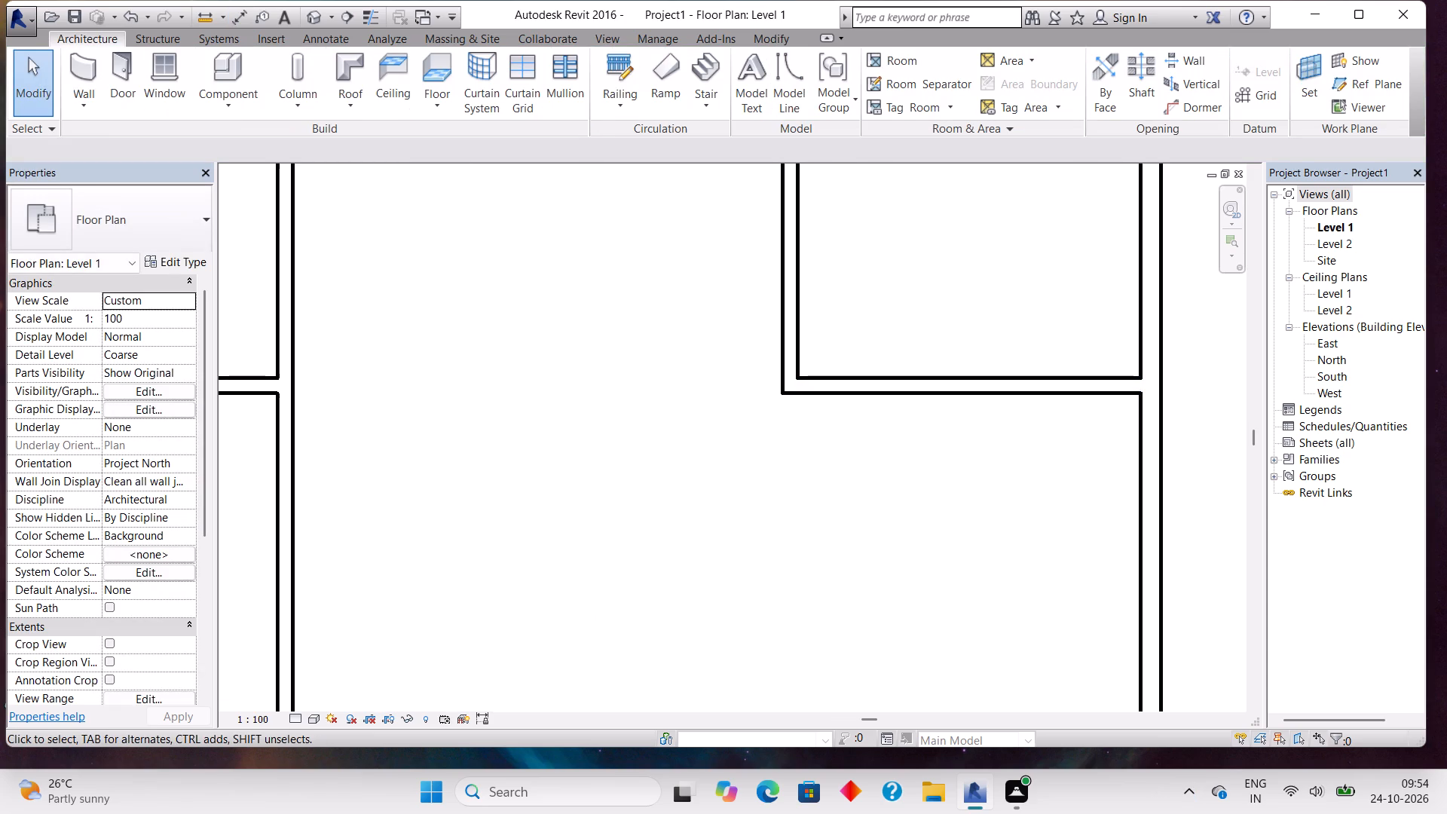
{"action": "scroll", "coordinate": [990, 304], "scroll_direction": "down", "scroll_amount": 3}
{"action": "middle_click_drag", "start_coordinate": [990, 312], "coordinate": [987, 475]}
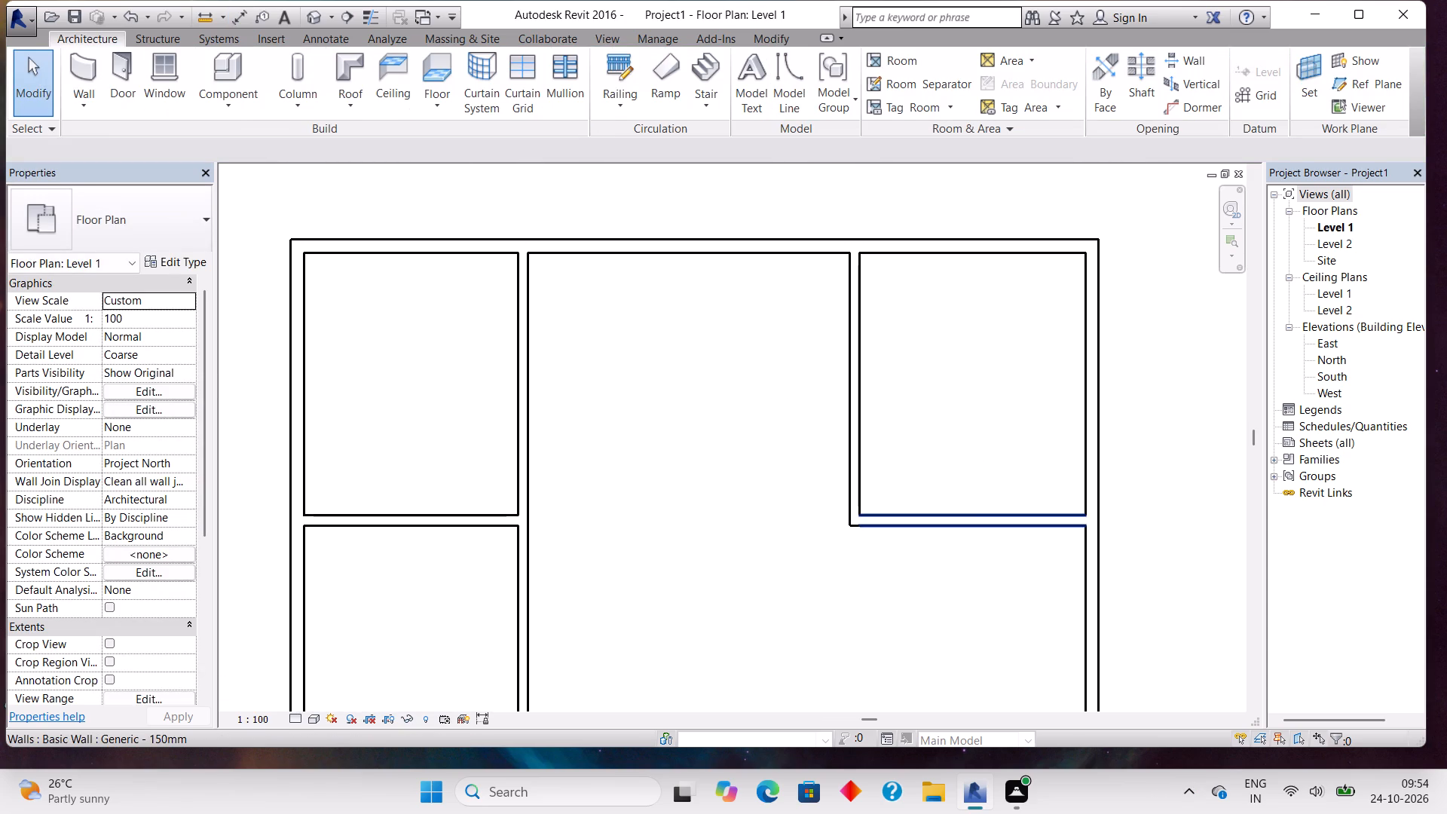
{"action": "left_click", "coordinate": [999, 522]}
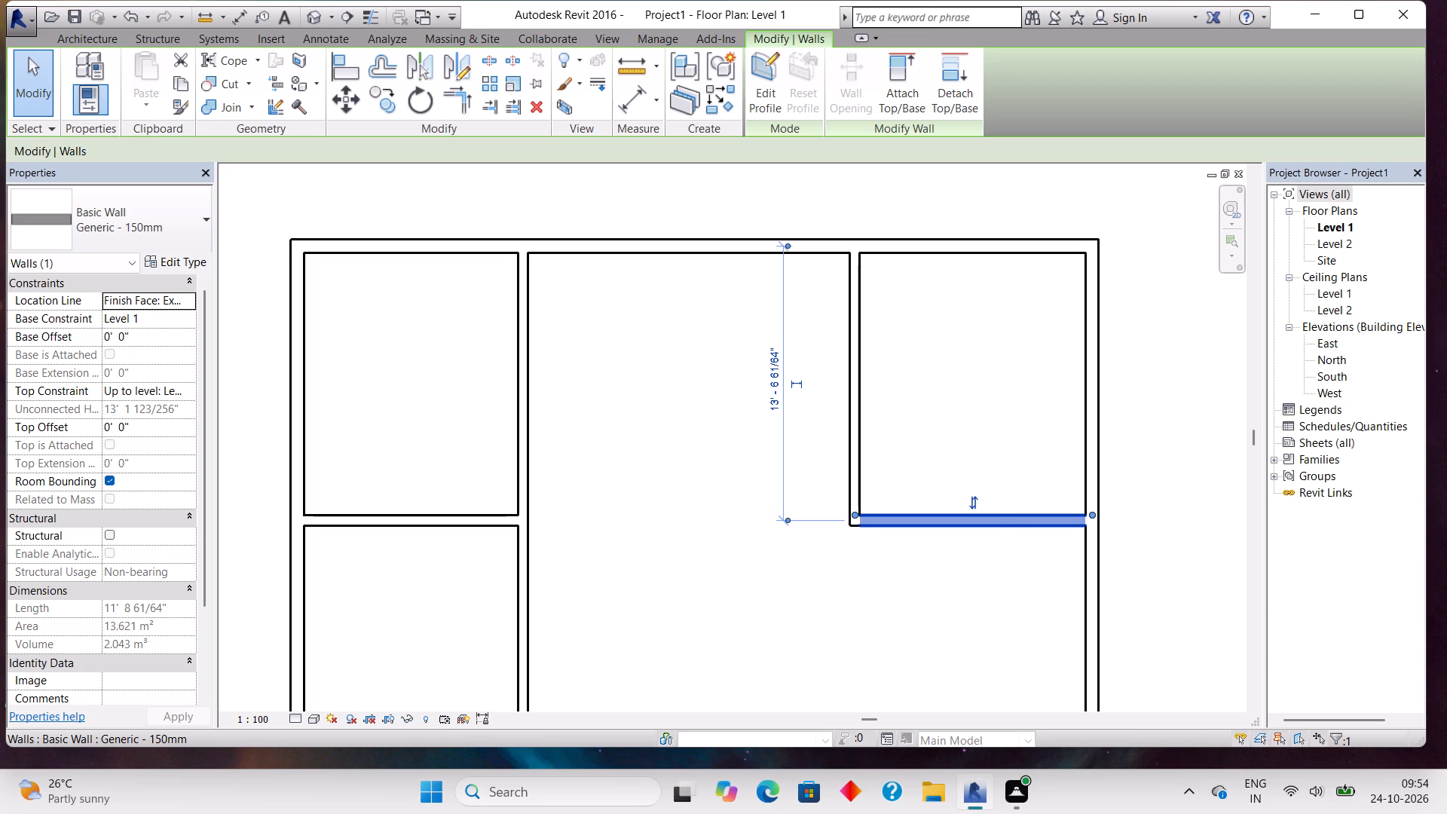
{"action": "key", "text": "Up"}
{"action": "key", "text": "Up"}
{"action": "key", "text": "Up"}
{"action": "key", "text": "Up"}
{"action": "key", "text": "Up"}
{"action": "key", "text": "Up"}
{"action": "key", "text": "Up"}
{"action": "key", "text": "Up"}
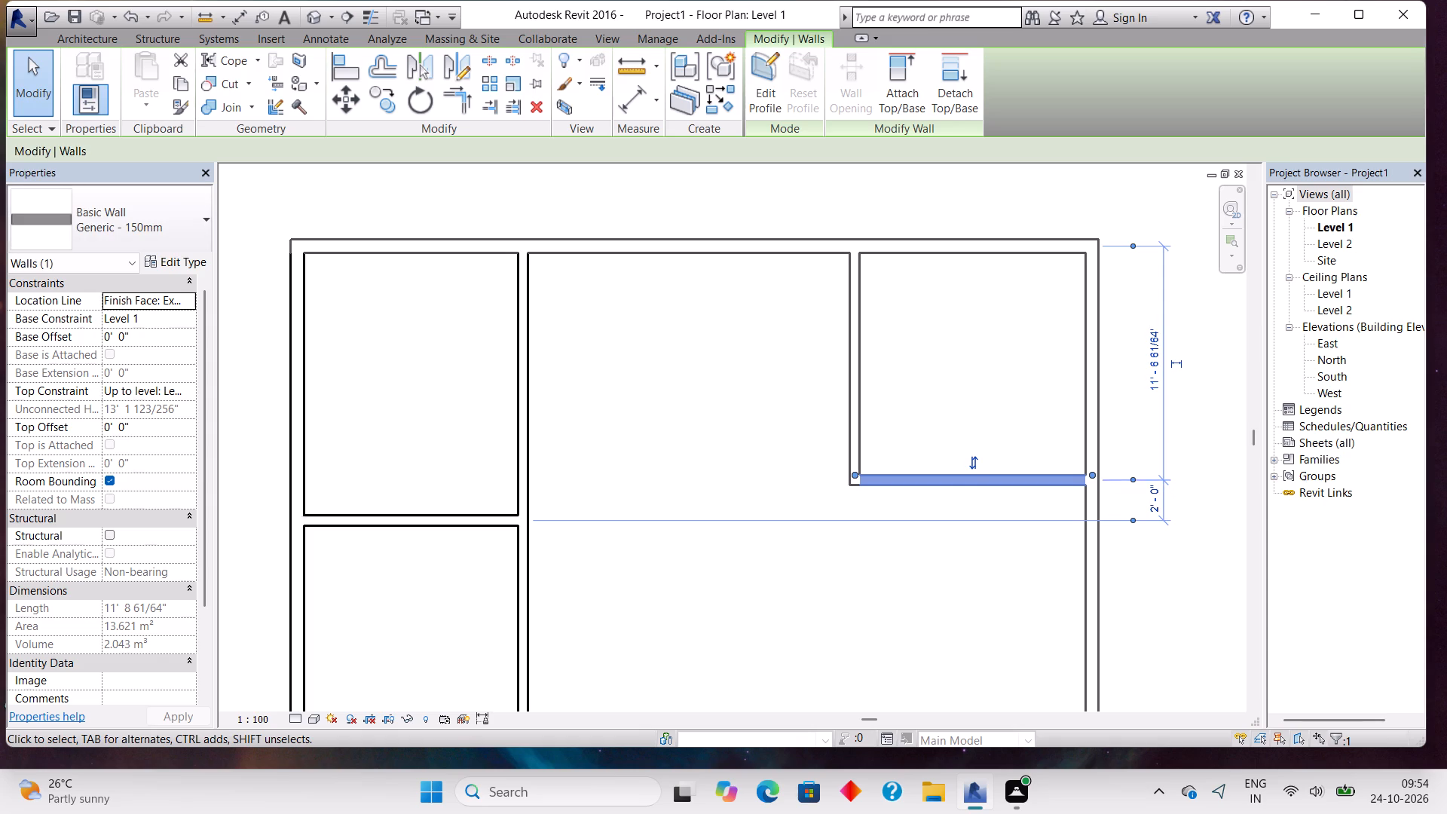
Measure the upper-right room's clear depth again at its new wall position.
{"action": "left_click", "coordinate": [638, 106]}
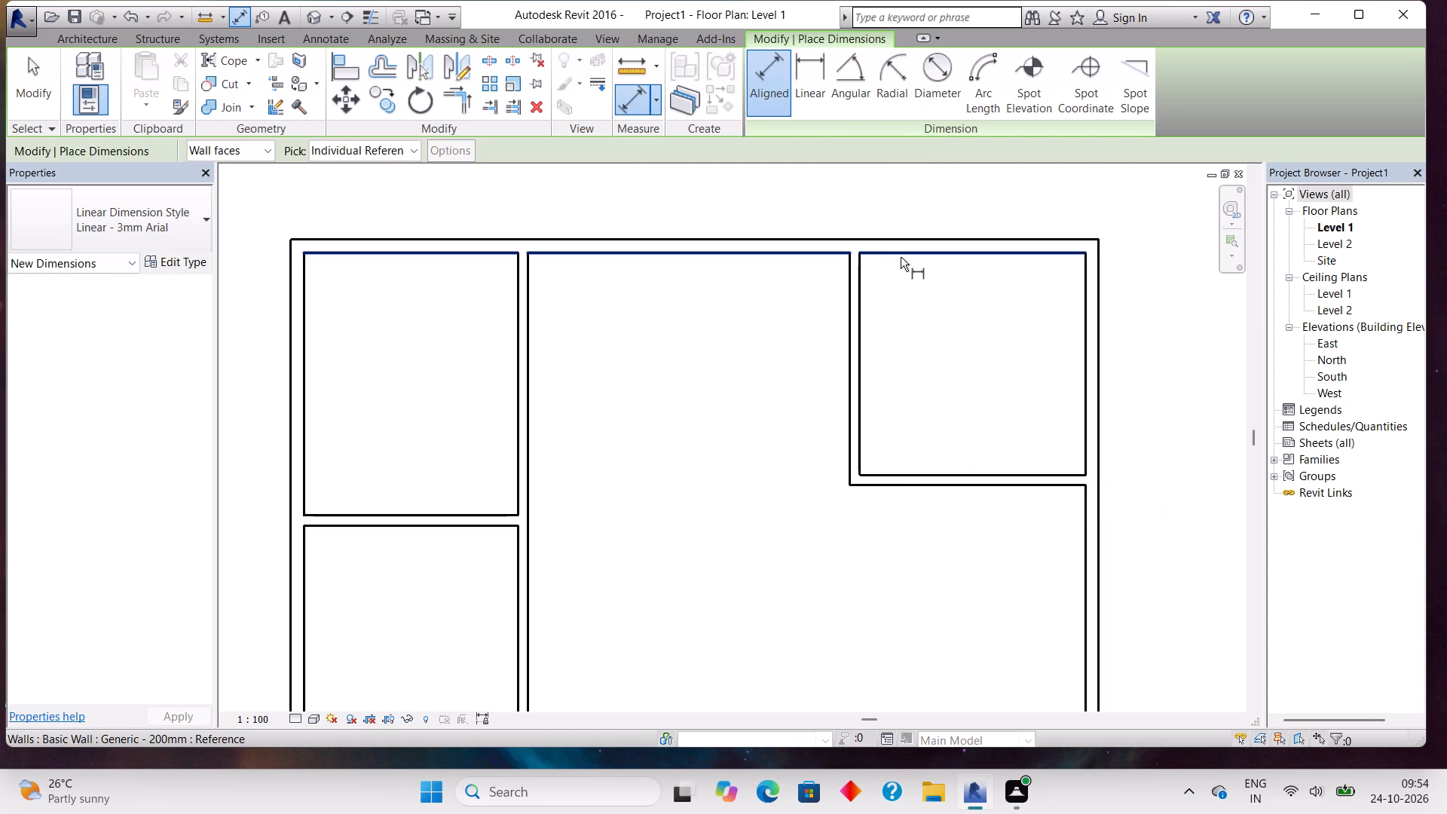
{"action": "left_click", "coordinate": [901, 257]}
{"action": "left_click", "coordinate": [933, 473]}
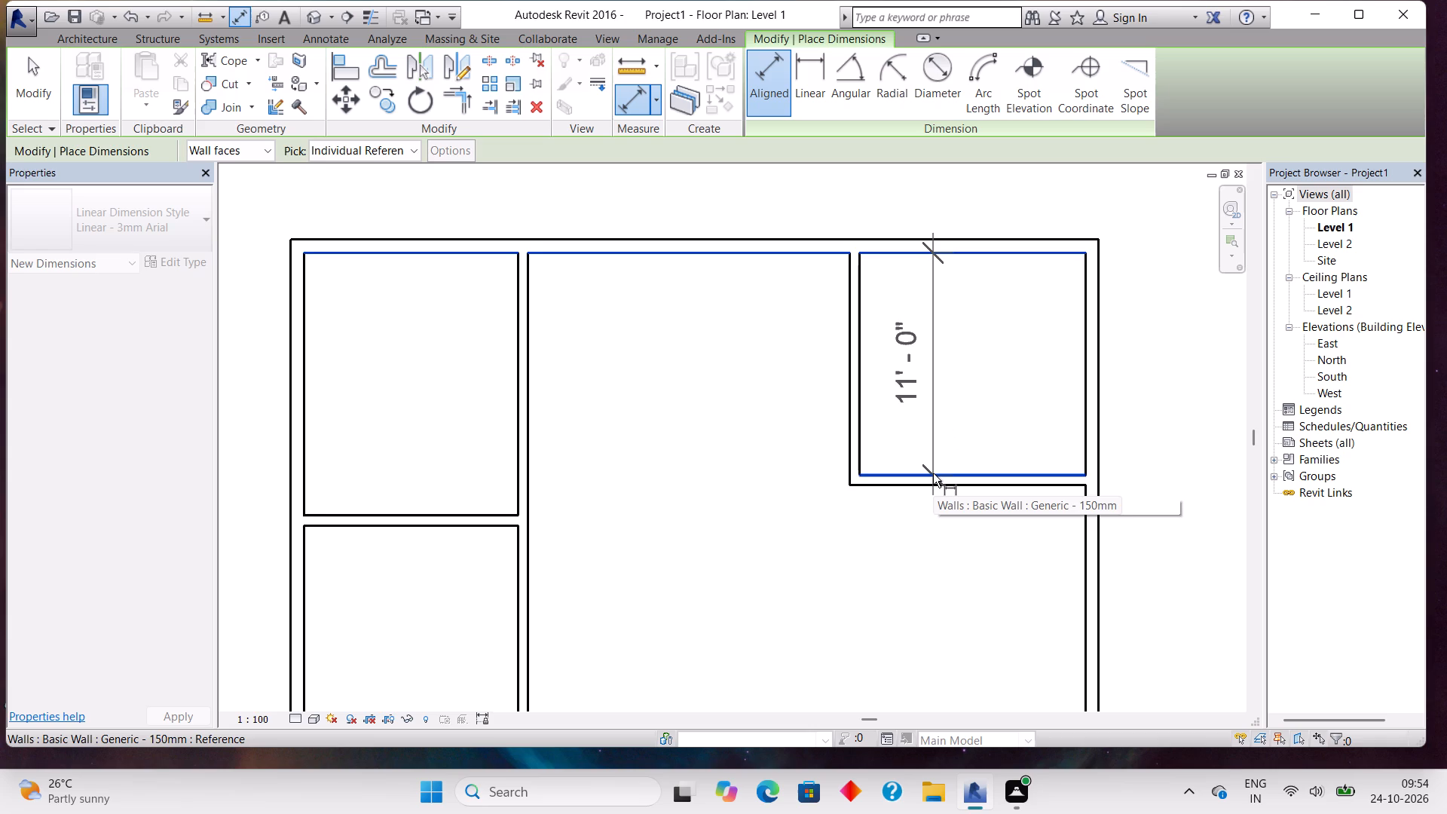
{"action": "scroll", "coordinate": [933, 473], "scroll_direction": "down", "scroll_amount": 2}
{"action": "middle_click_drag", "start_coordinate": [933, 473], "coordinate": [823, 381]}
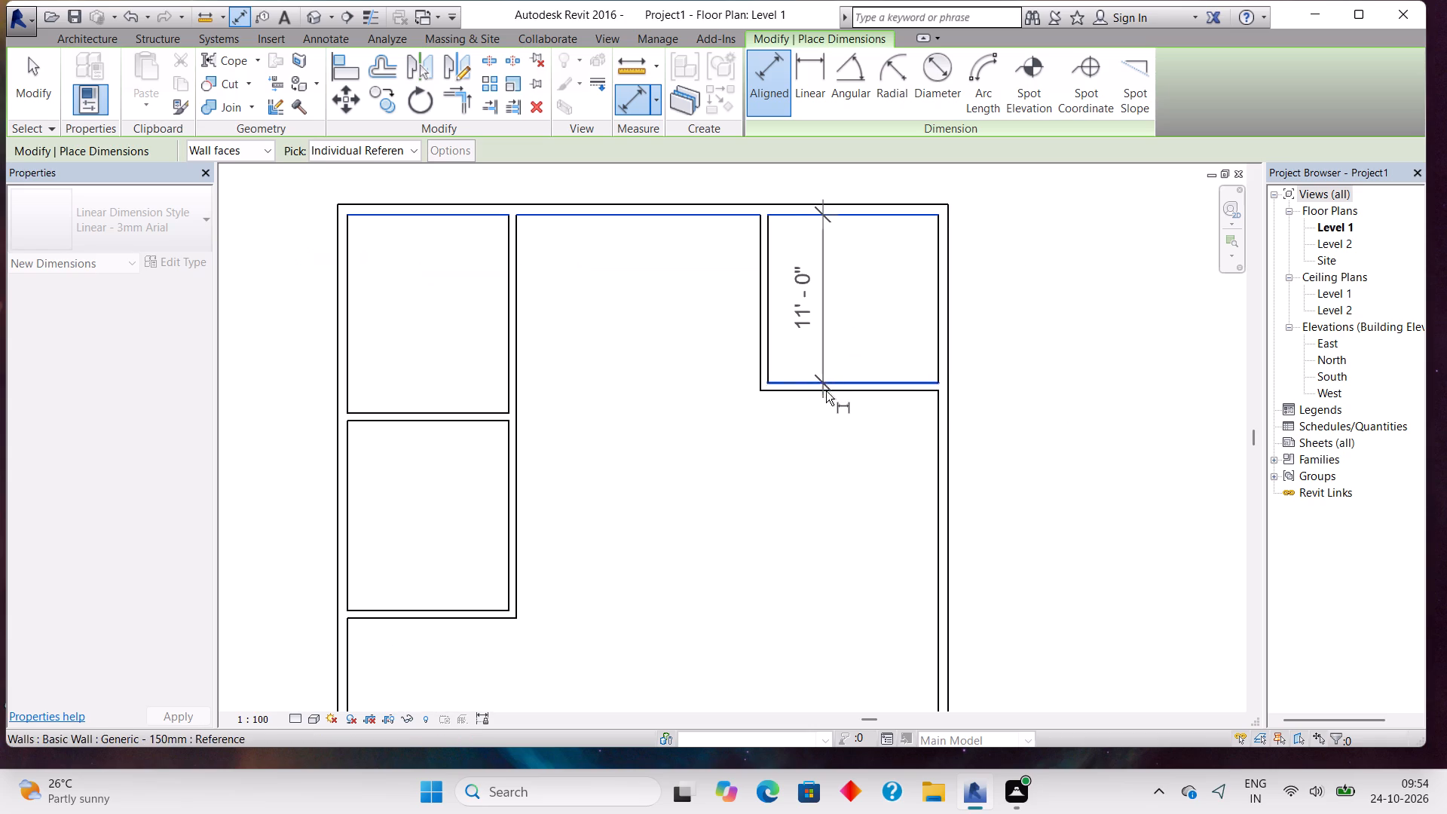
{"action": "scroll", "coordinate": [843, 419], "scroll_direction": "up", "scroll_amount": 2}
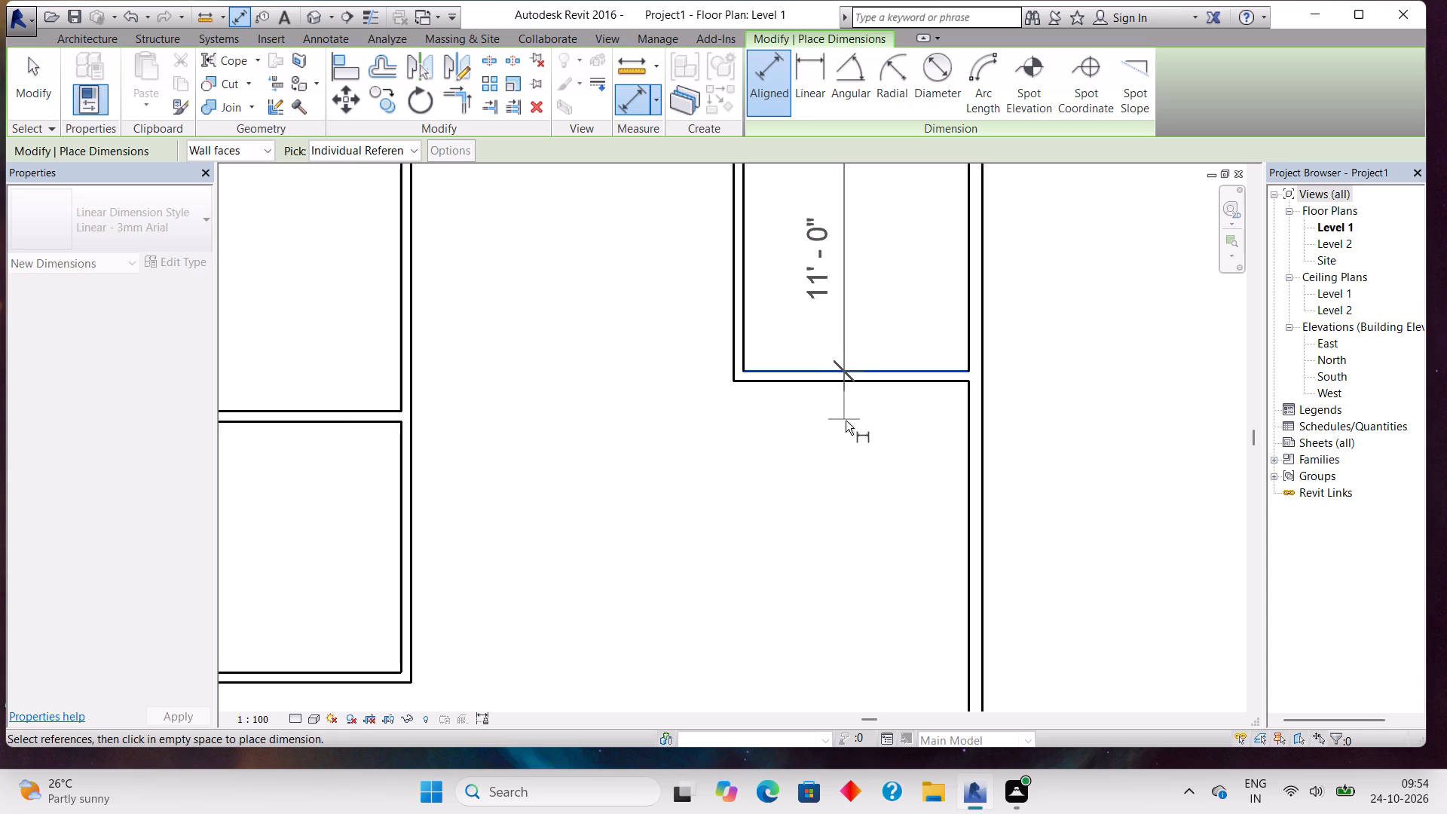
{"action": "key", "text": "Escape"}
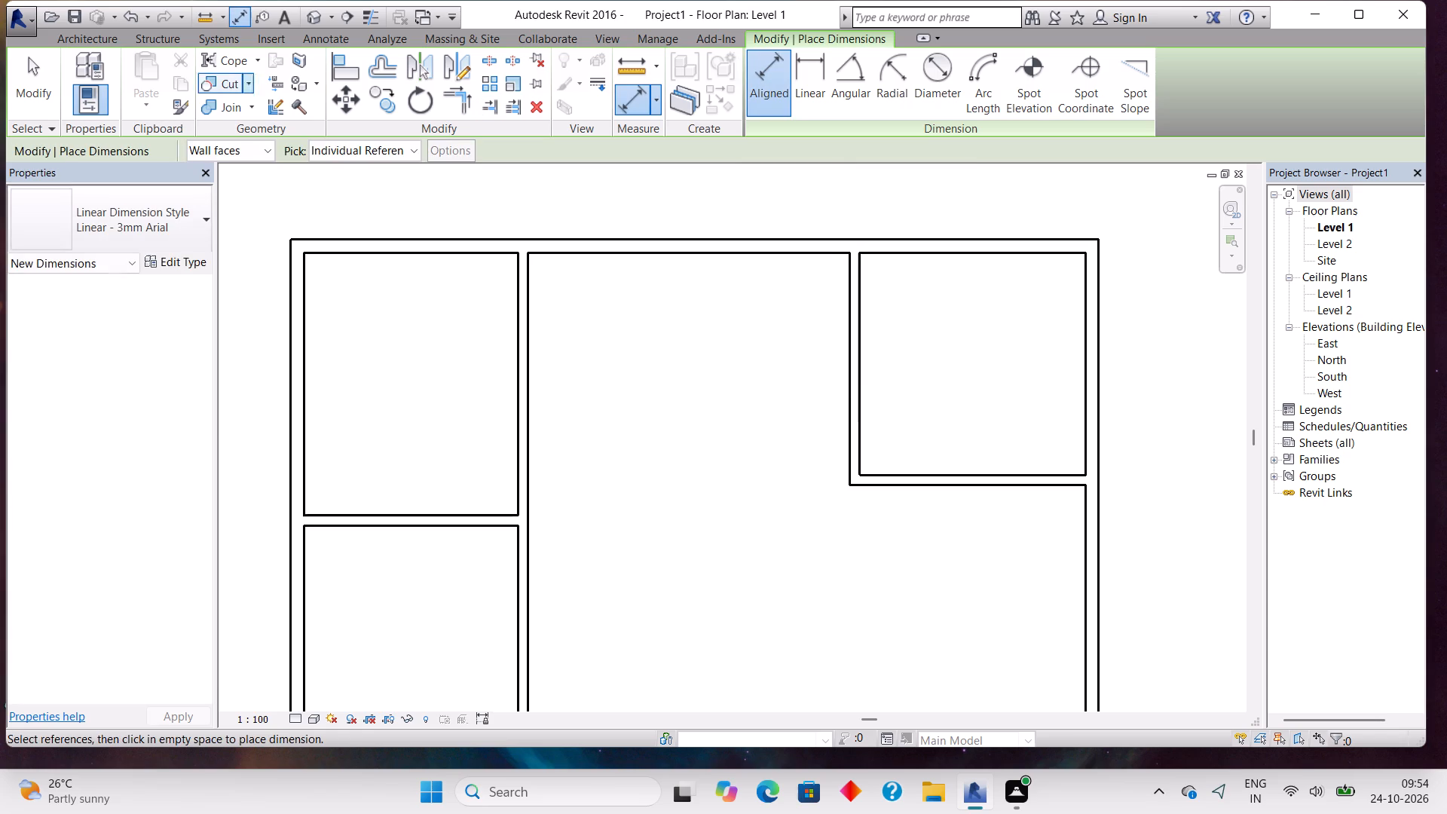
Draw Generic - 150mm walls enclosing a small room below the upper-right room, about 4'-0" deep and 5'-10" wide, against the right exterior wall.
{"action": "left_click", "coordinate": [104, 32]}
{"action": "left_click", "coordinate": [92, 57]}
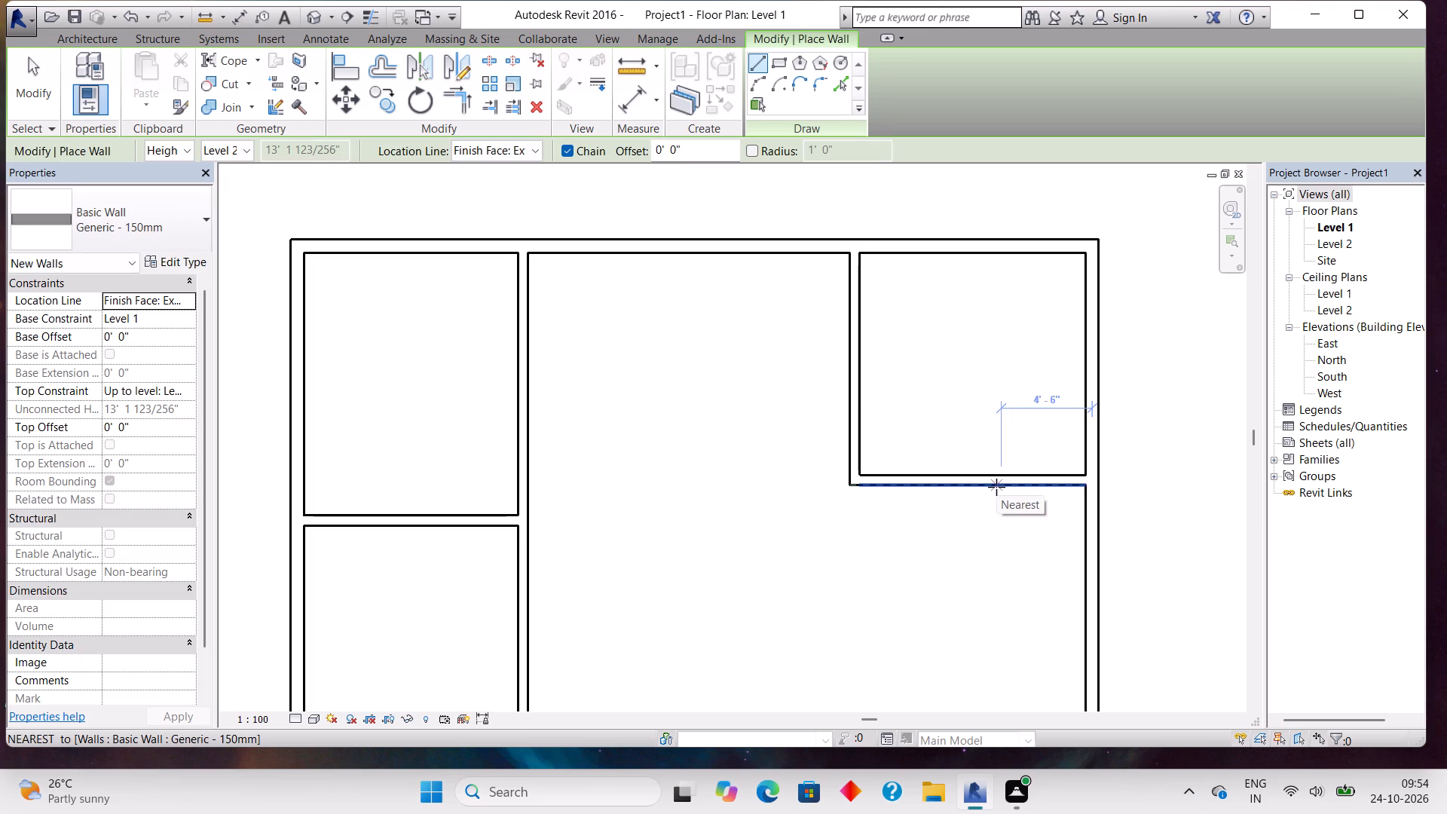
{"action": "middle_click_drag", "start_coordinate": [996, 487], "coordinate": [968, 442]}
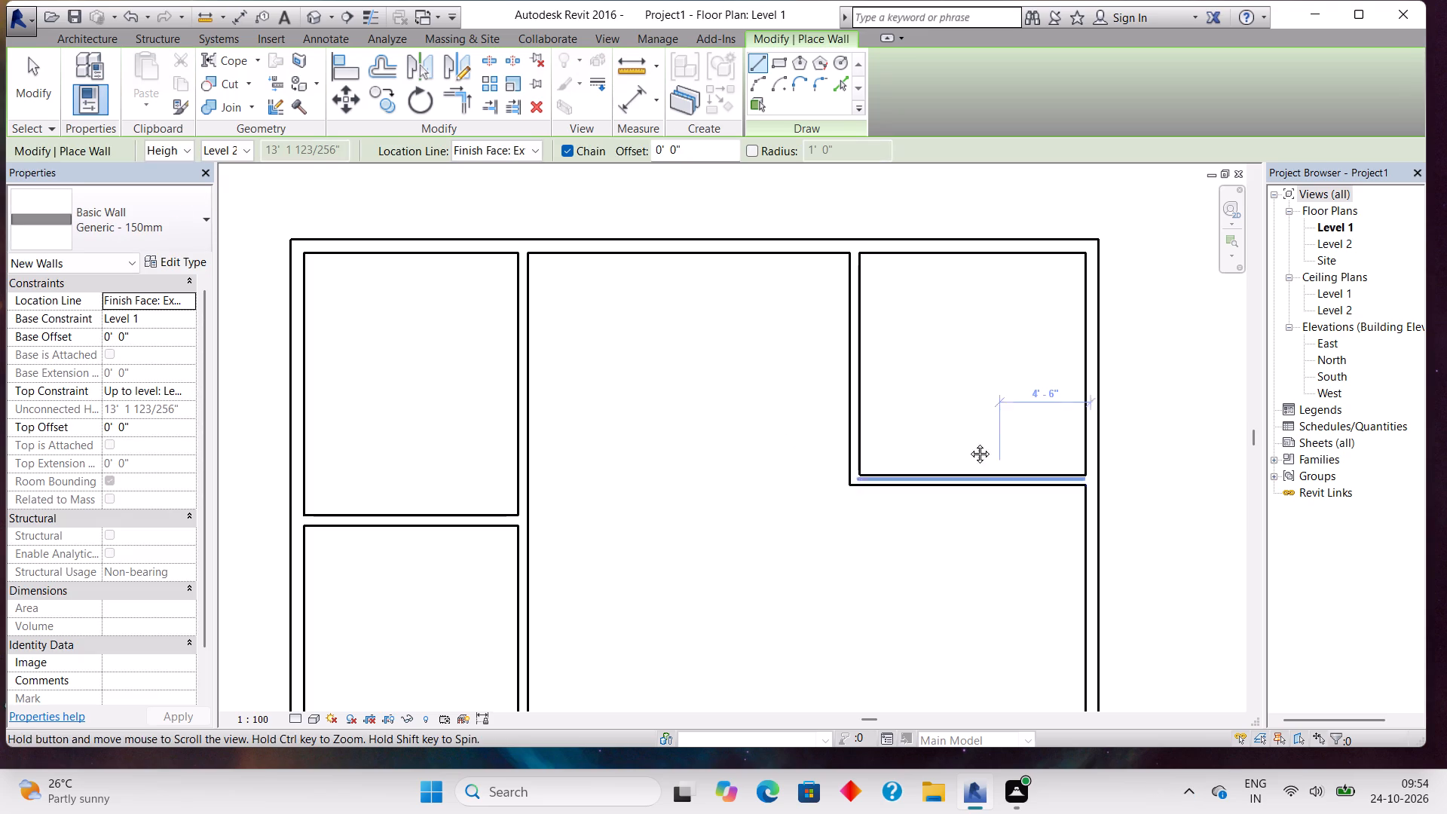
{"action": "middle_click_drag", "start_coordinate": [968, 442], "coordinate": [879, 353]}
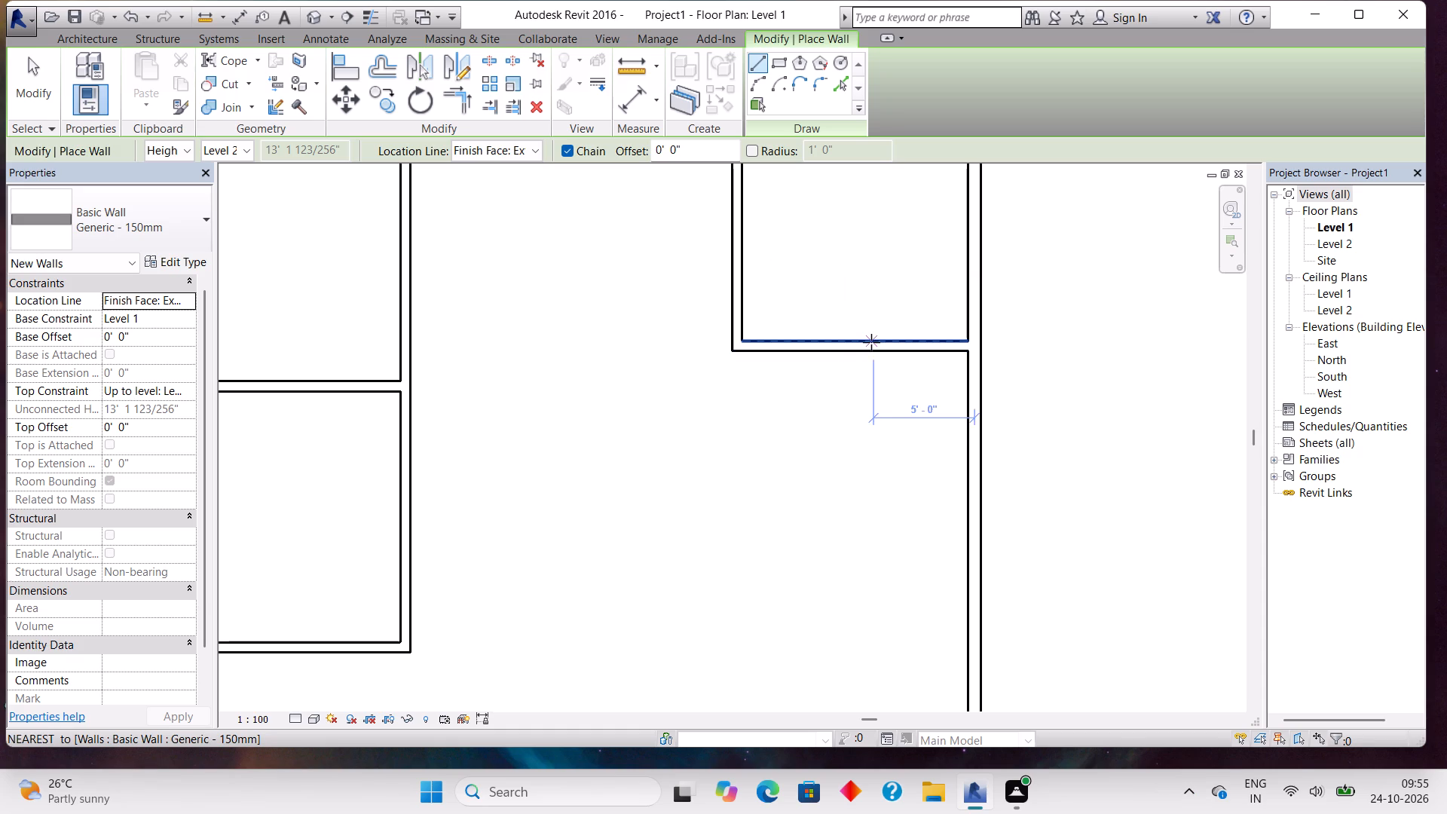
{"action": "left_click", "coordinate": [858, 357]}
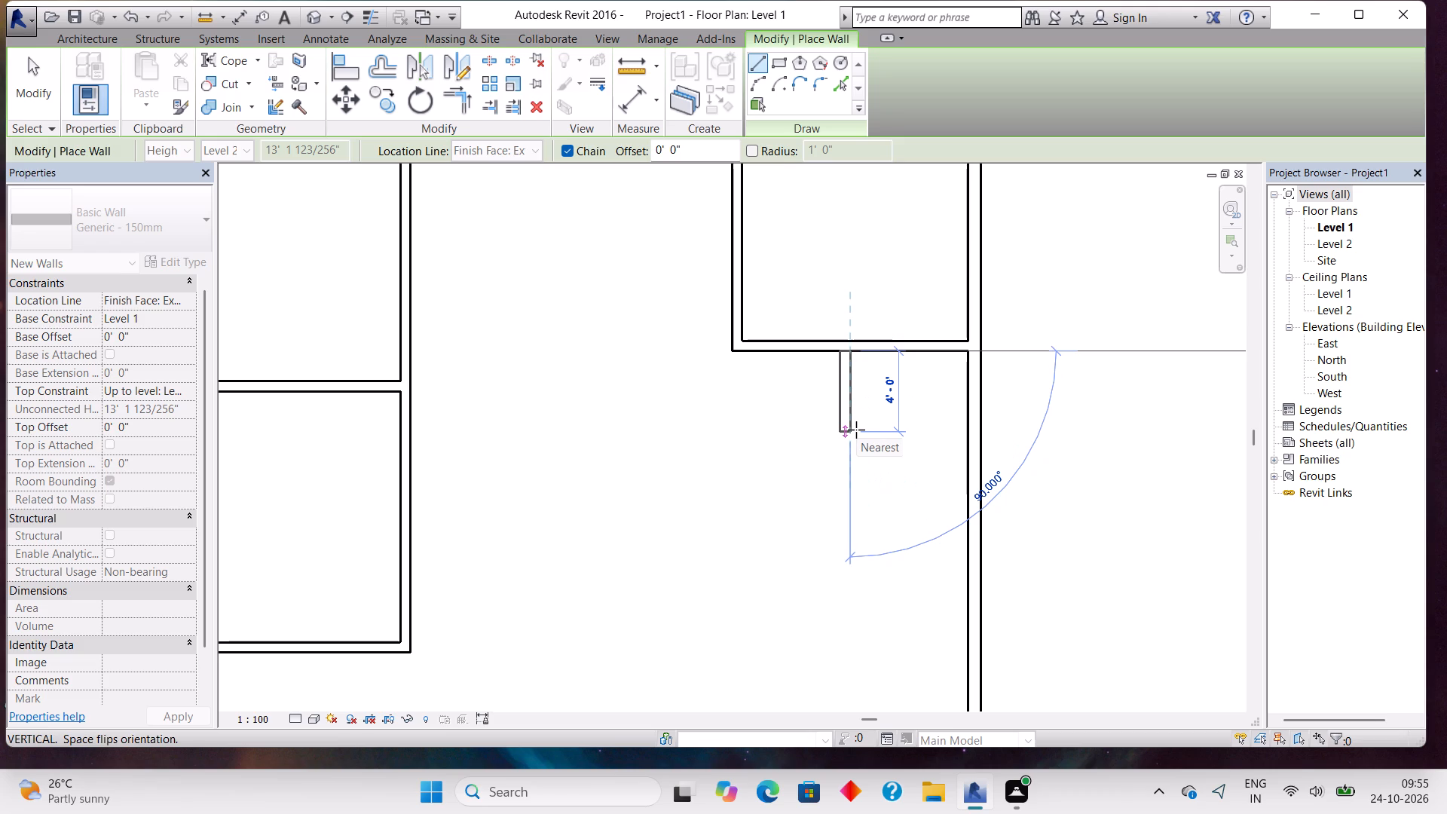
{"action": "left_click", "coordinate": [856, 430]}
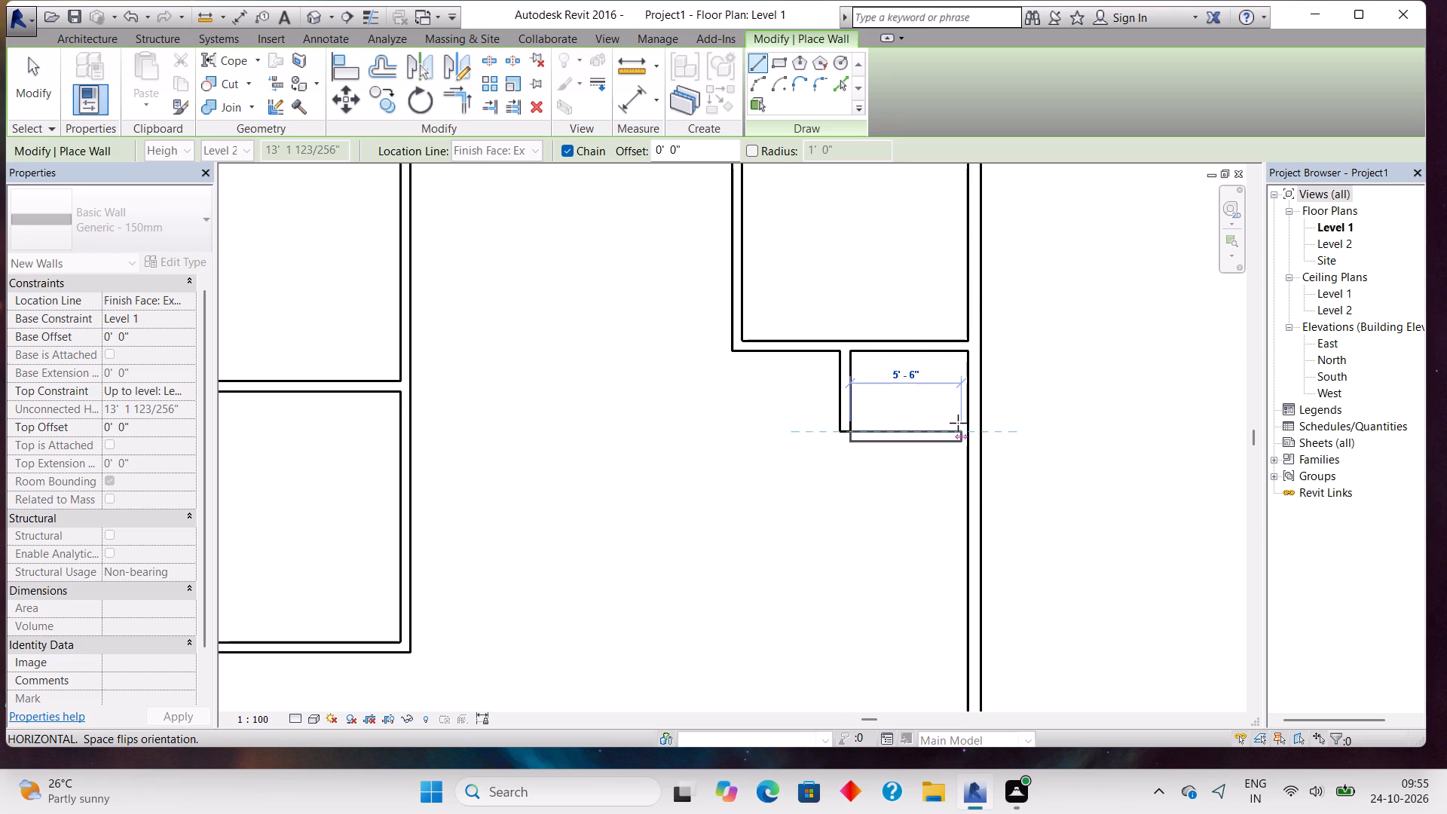
{"action": "left_click", "coordinate": [969, 431]}
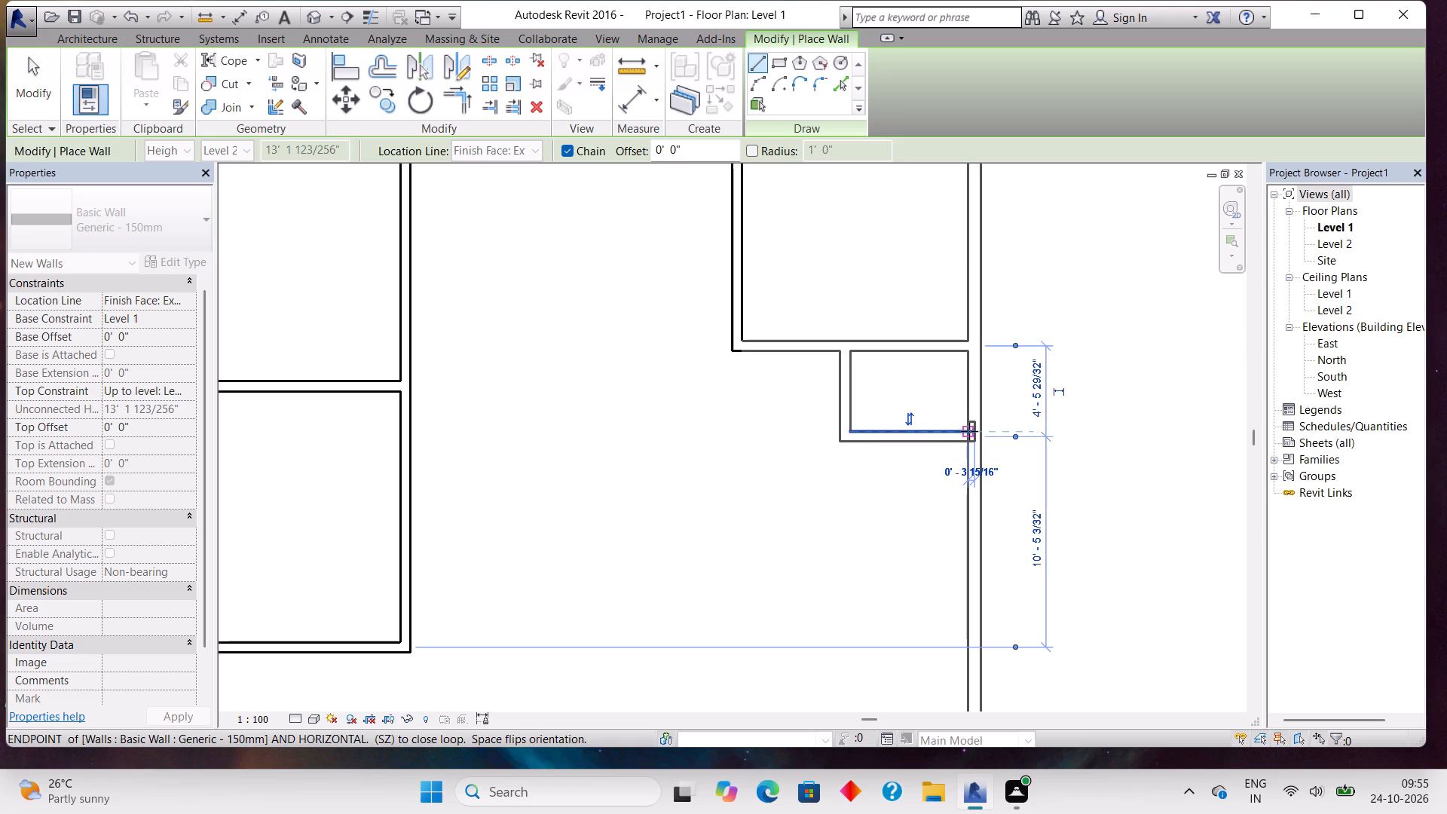
{"action": "key", "text": "Escape"}
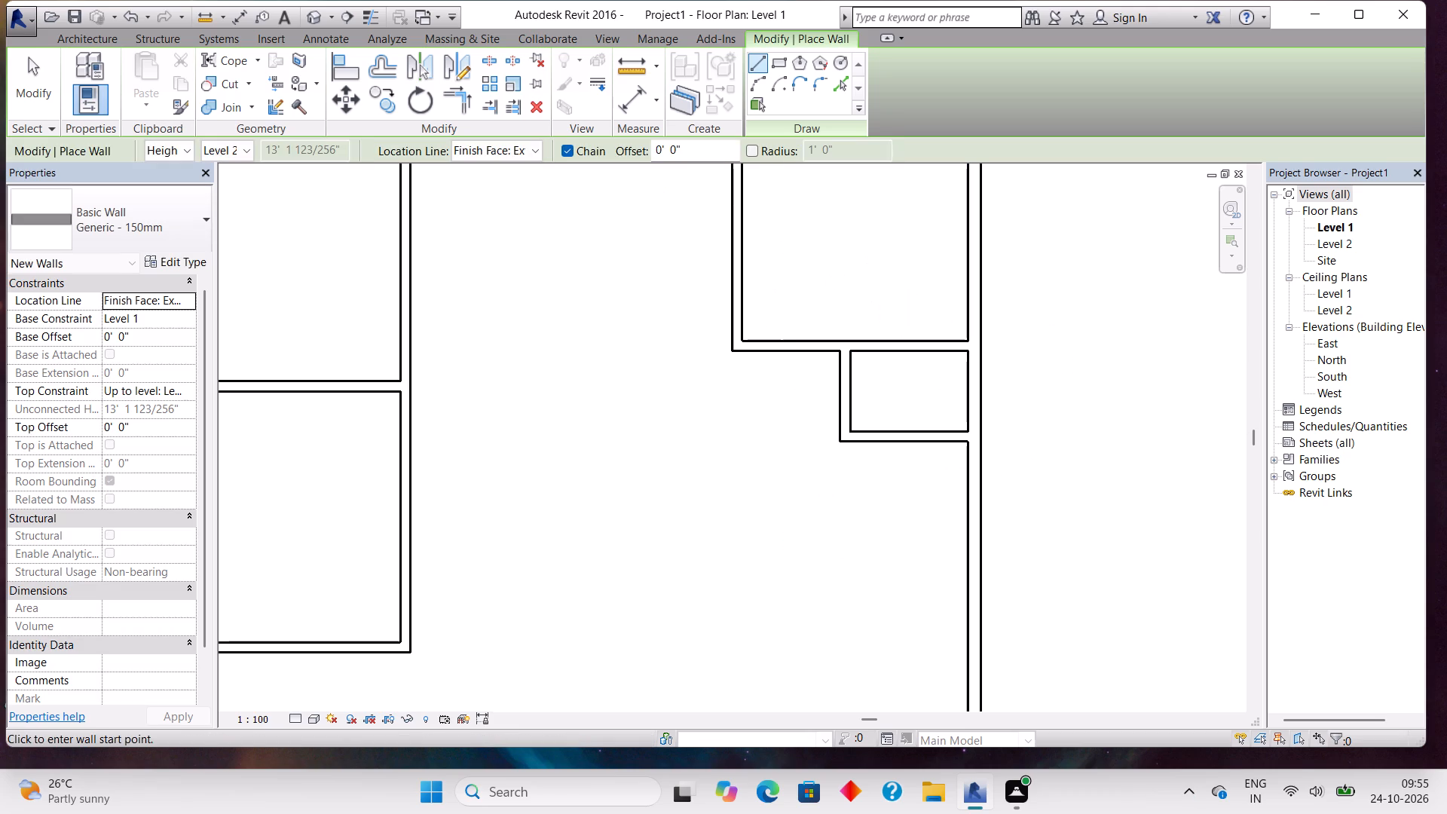
Measure the small room's clear depth and clear width between its inner wall faces.
{"action": "left_click", "coordinate": [635, 99]}
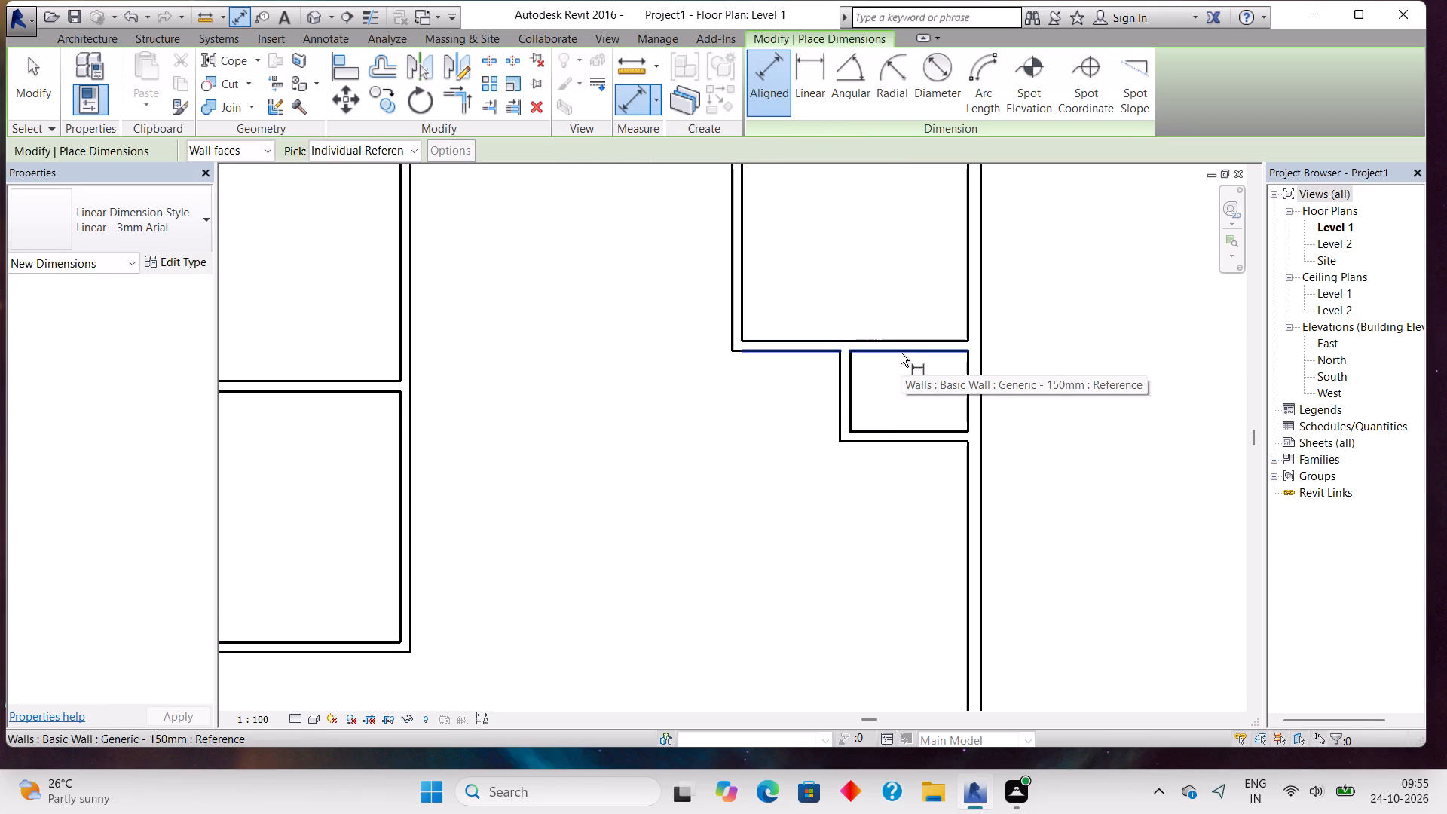
{"action": "left_click", "coordinate": [901, 353]}
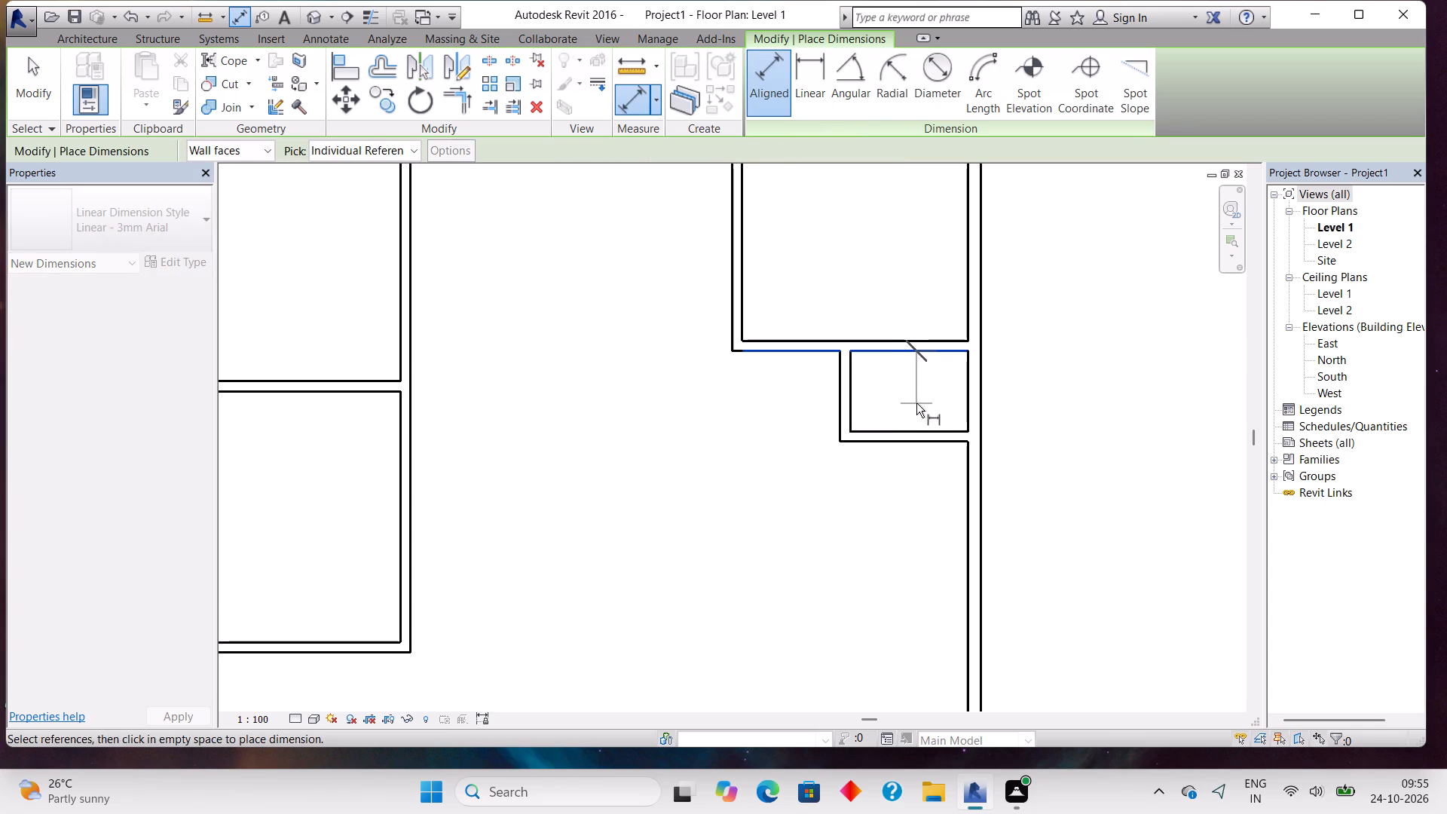
{"action": "left_click", "coordinate": [916, 430]}
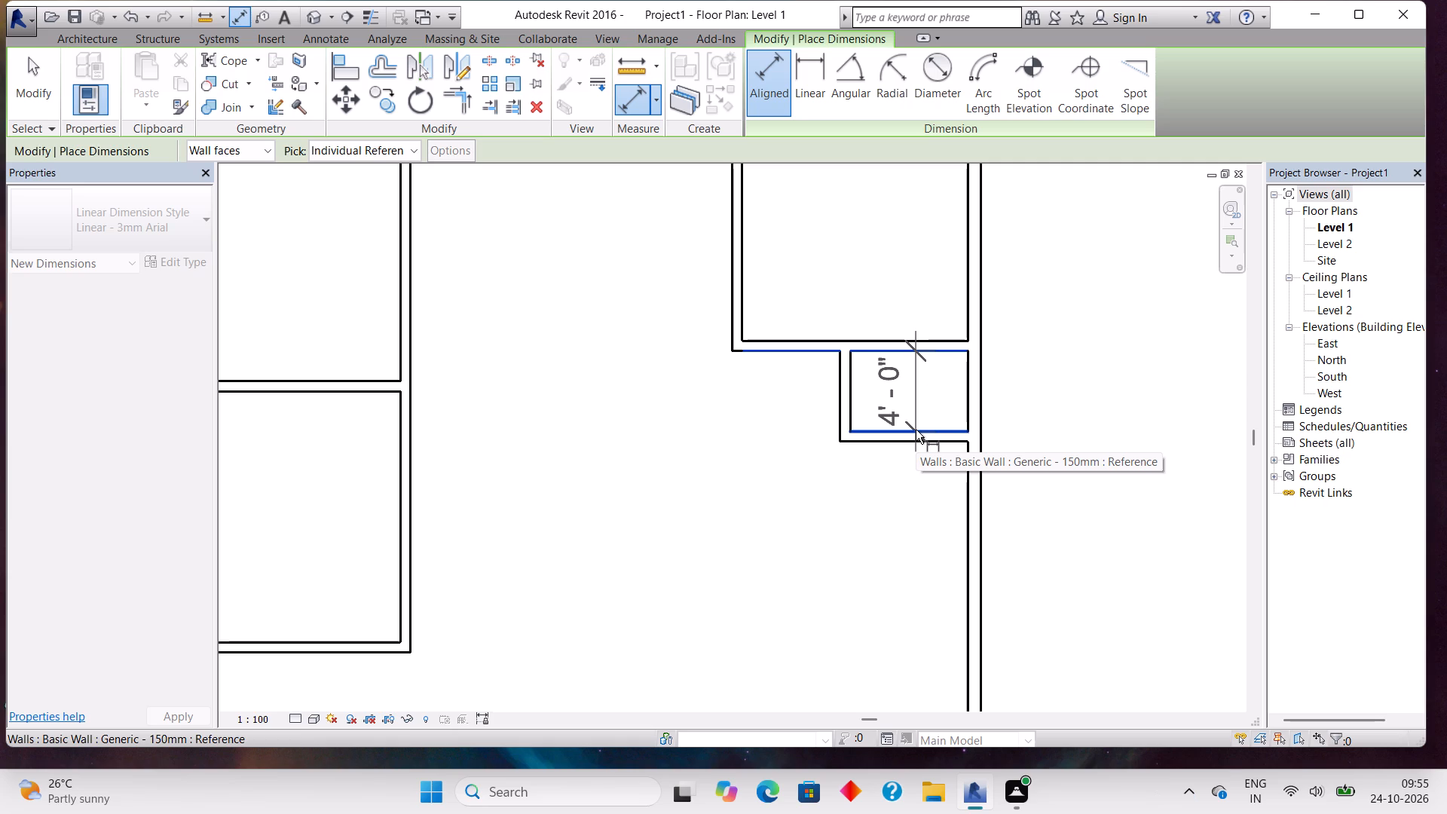
{"action": "key", "text": "Escape"}
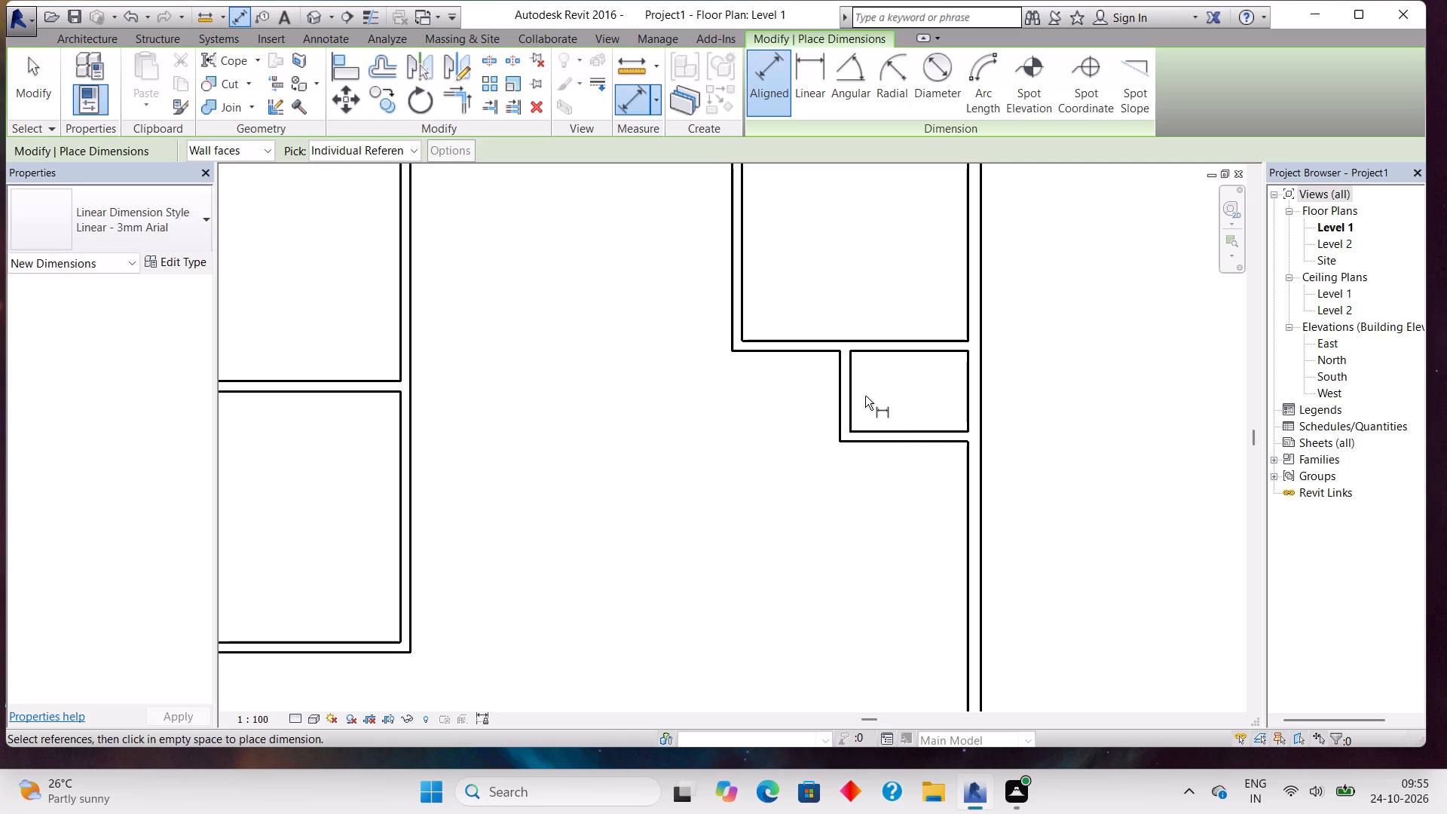
{"action": "left_click", "coordinate": [855, 392]}
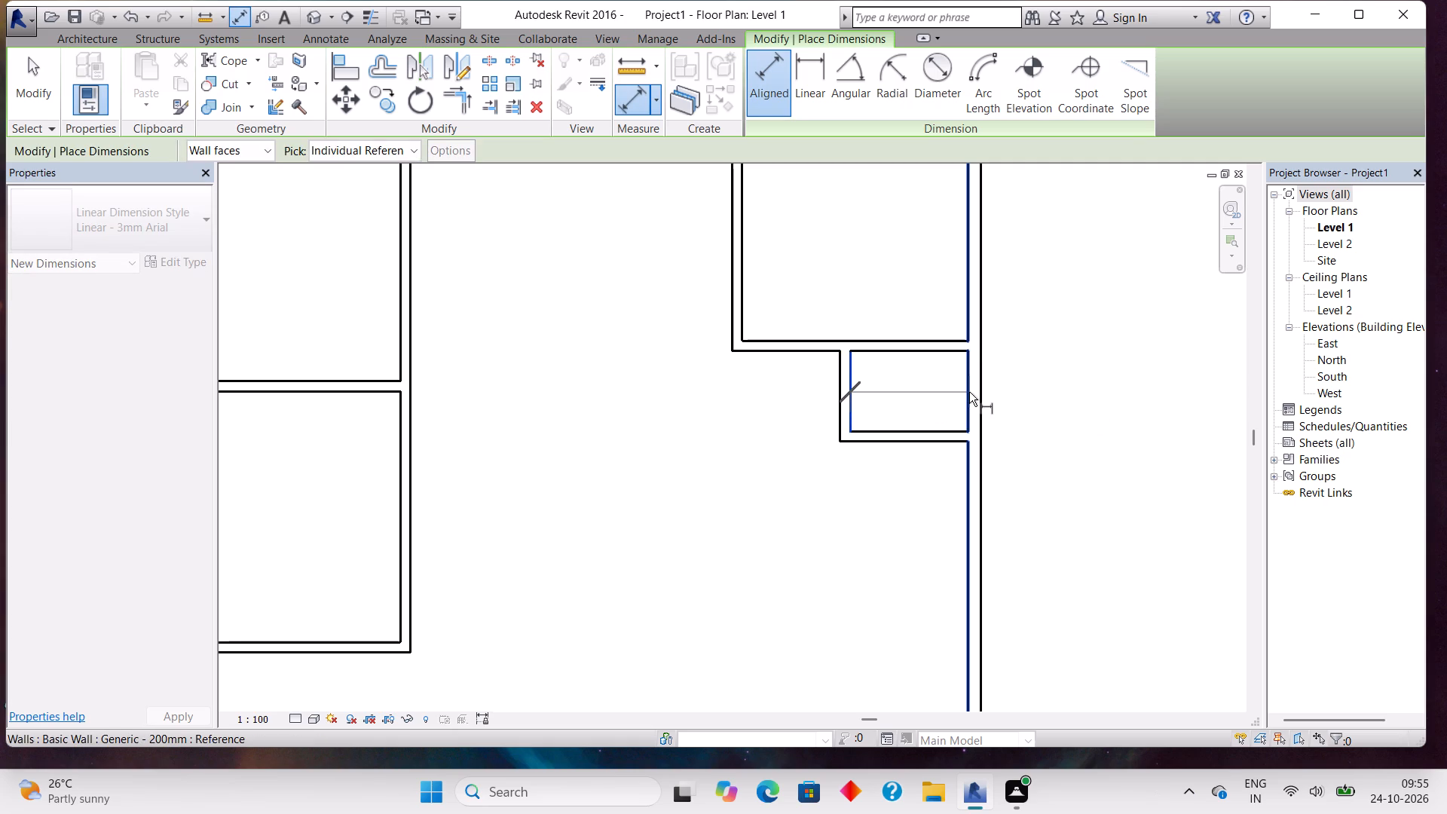
{"action": "left_click", "coordinate": [969, 392]}
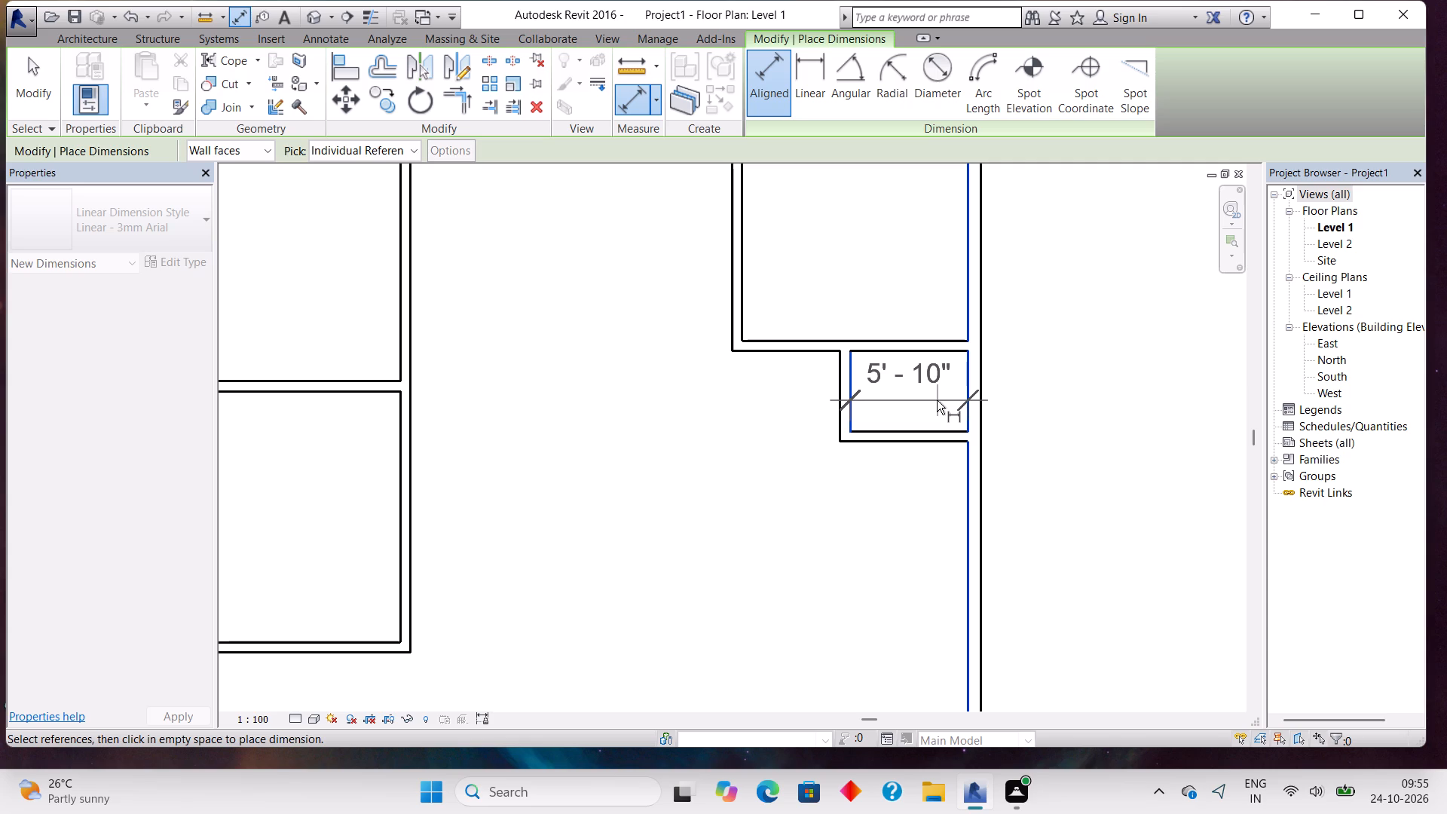
{"action": "scroll", "coordinate": [937, 400], "scroll_direction": "up", "scroll_amount": 5}
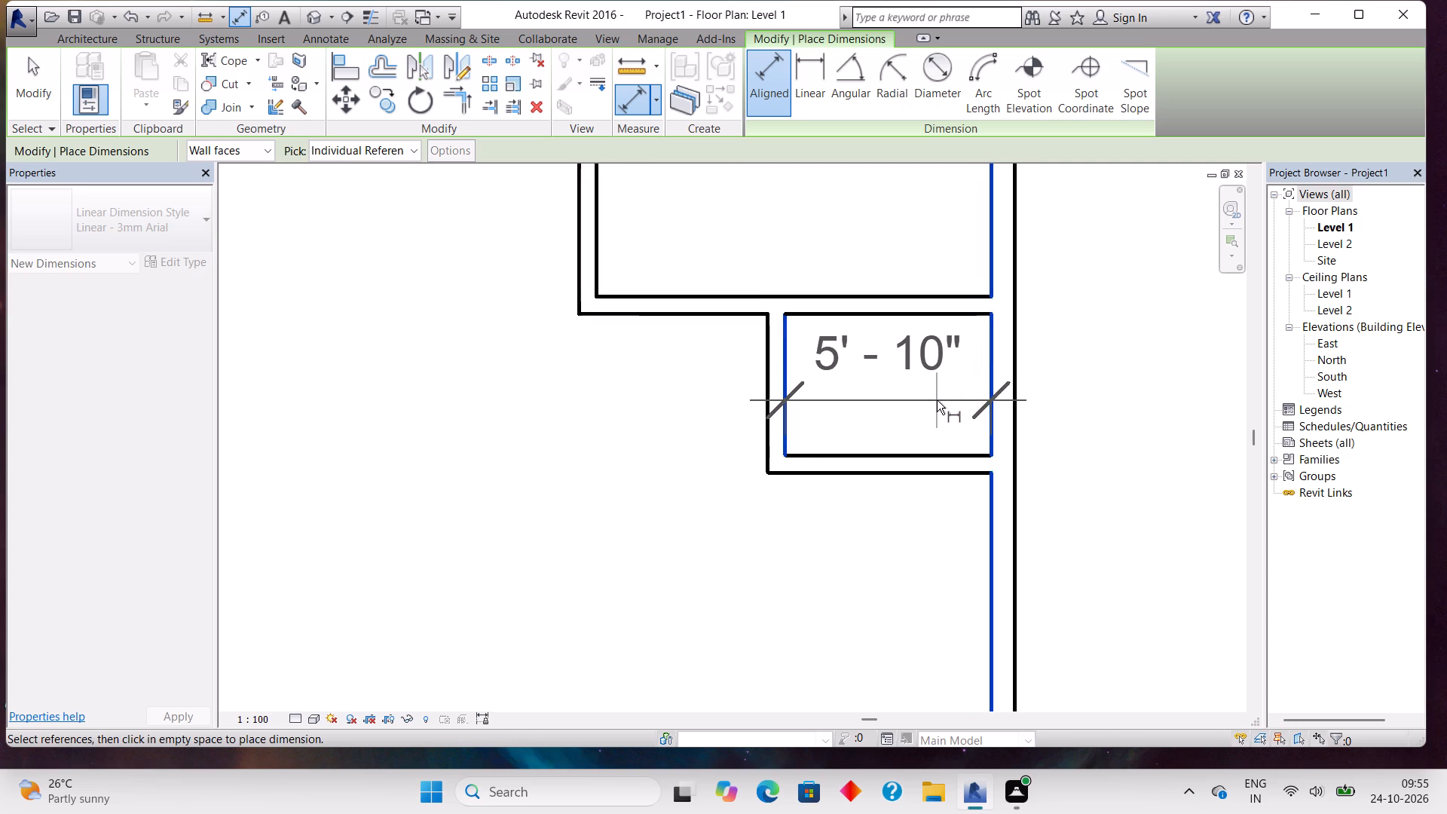
{"action": "scroll", "coordinate": [937, 400], "scroll_direction": "up", "scroll_amount": 2}
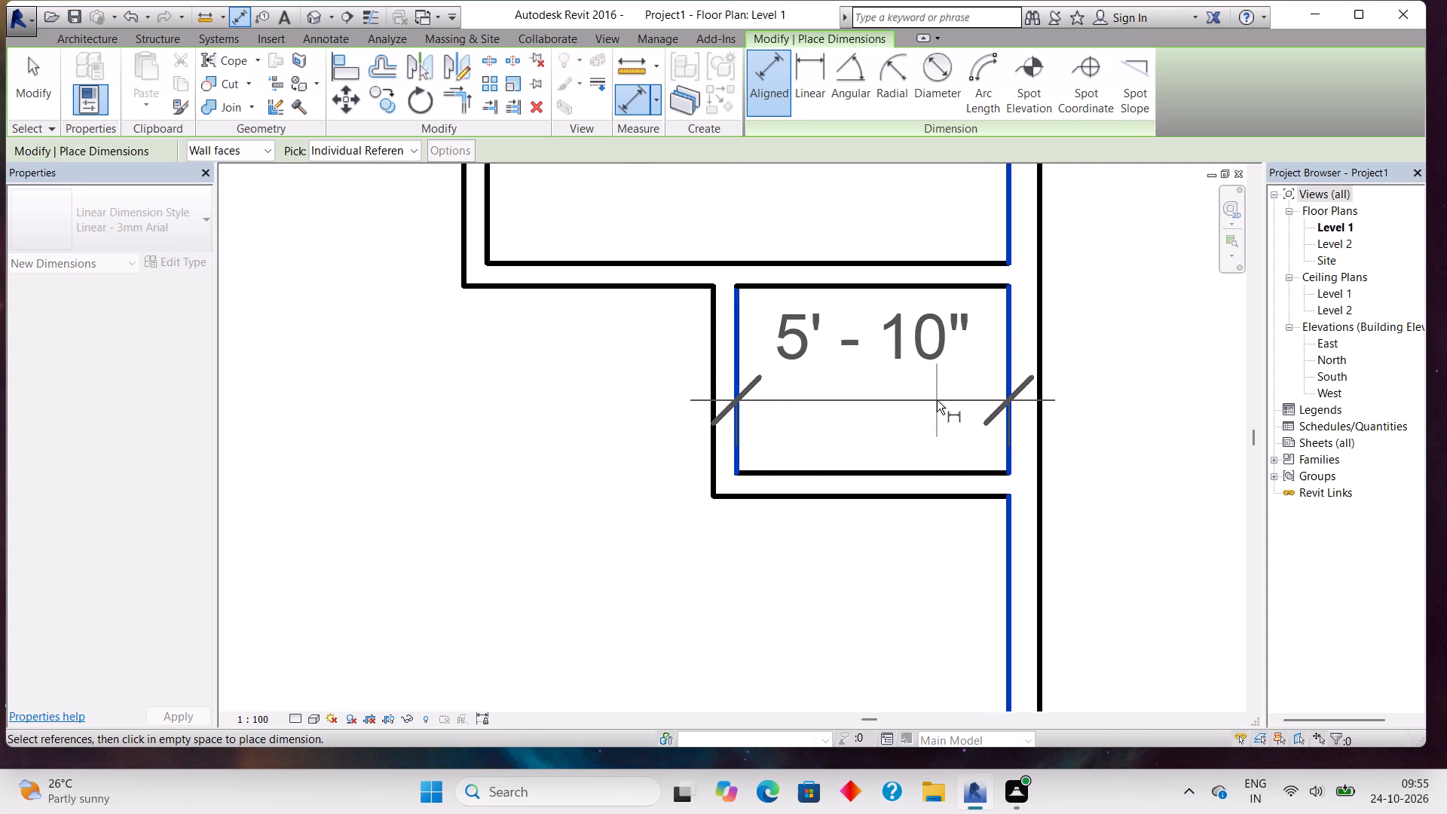
{"action": "scroll", "coordinate": [937, 400], "scroll_direction": "down", "scroll_amount": 2}
{"action": "key", "text": "Escape"}
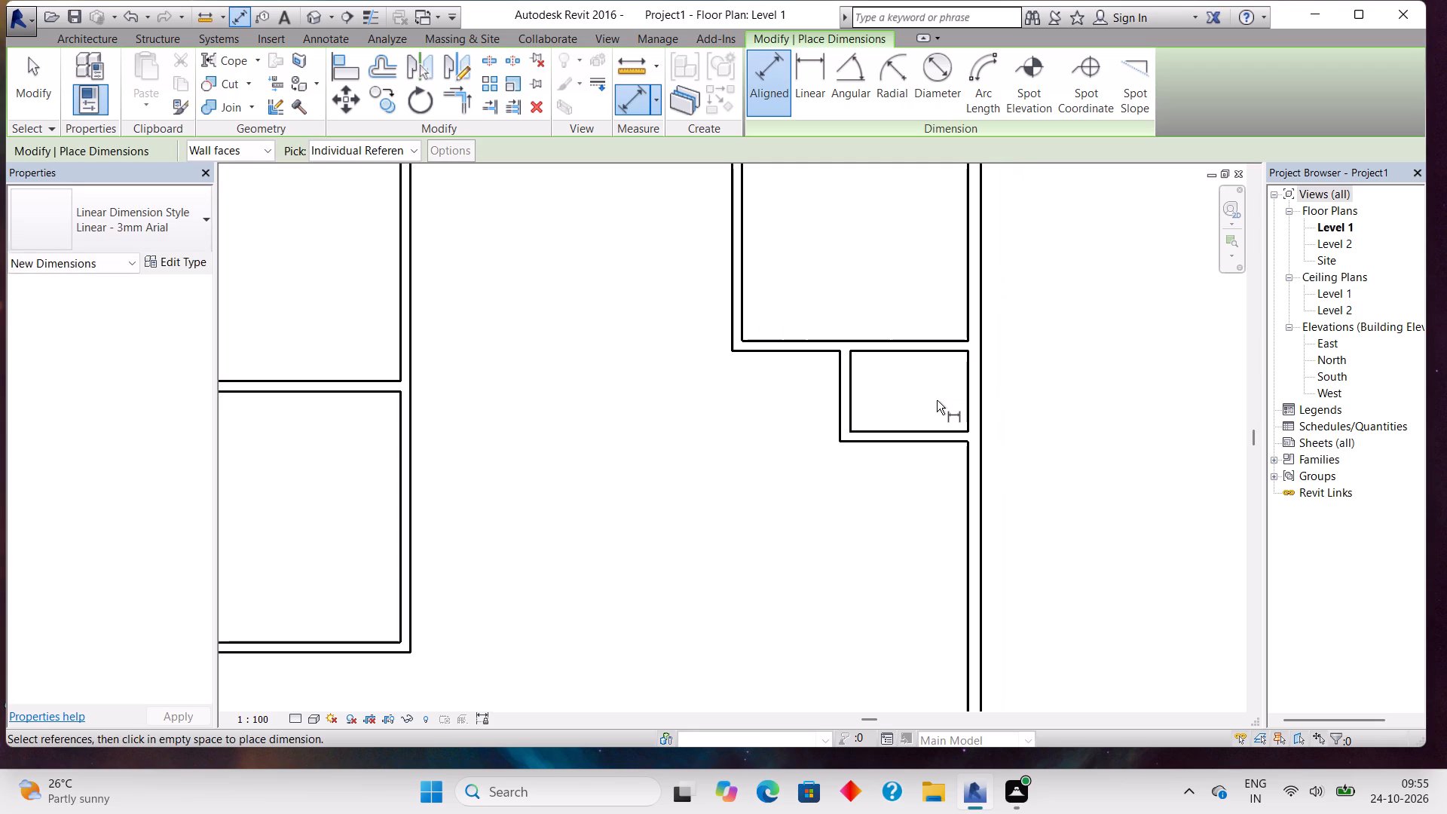
{"action": "key", "text": "Escape"}
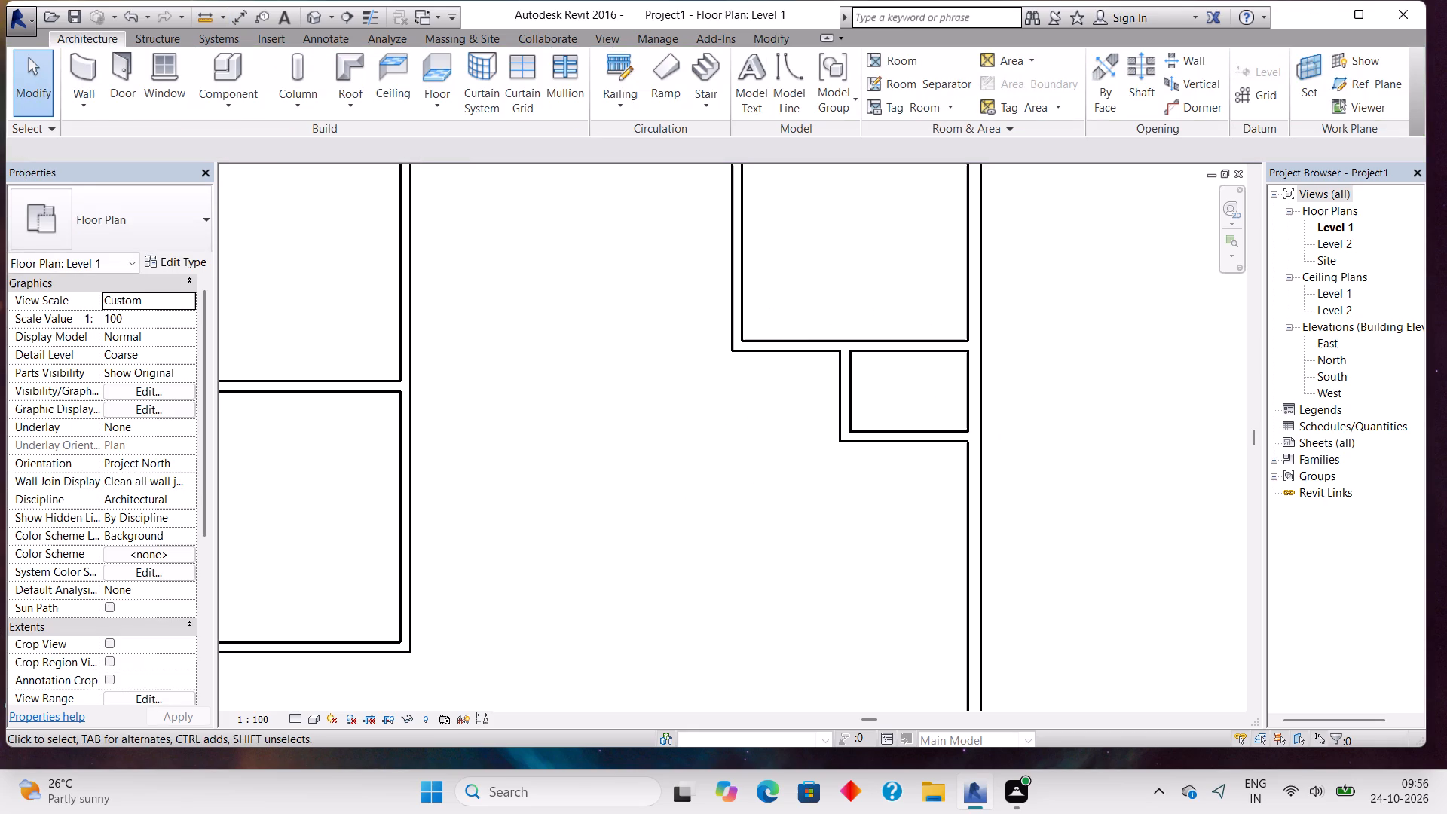
Nudge the small room's left wall about 6" to the left to widen the room.
{"action": "left_click", "coordinate": [845, 391]}
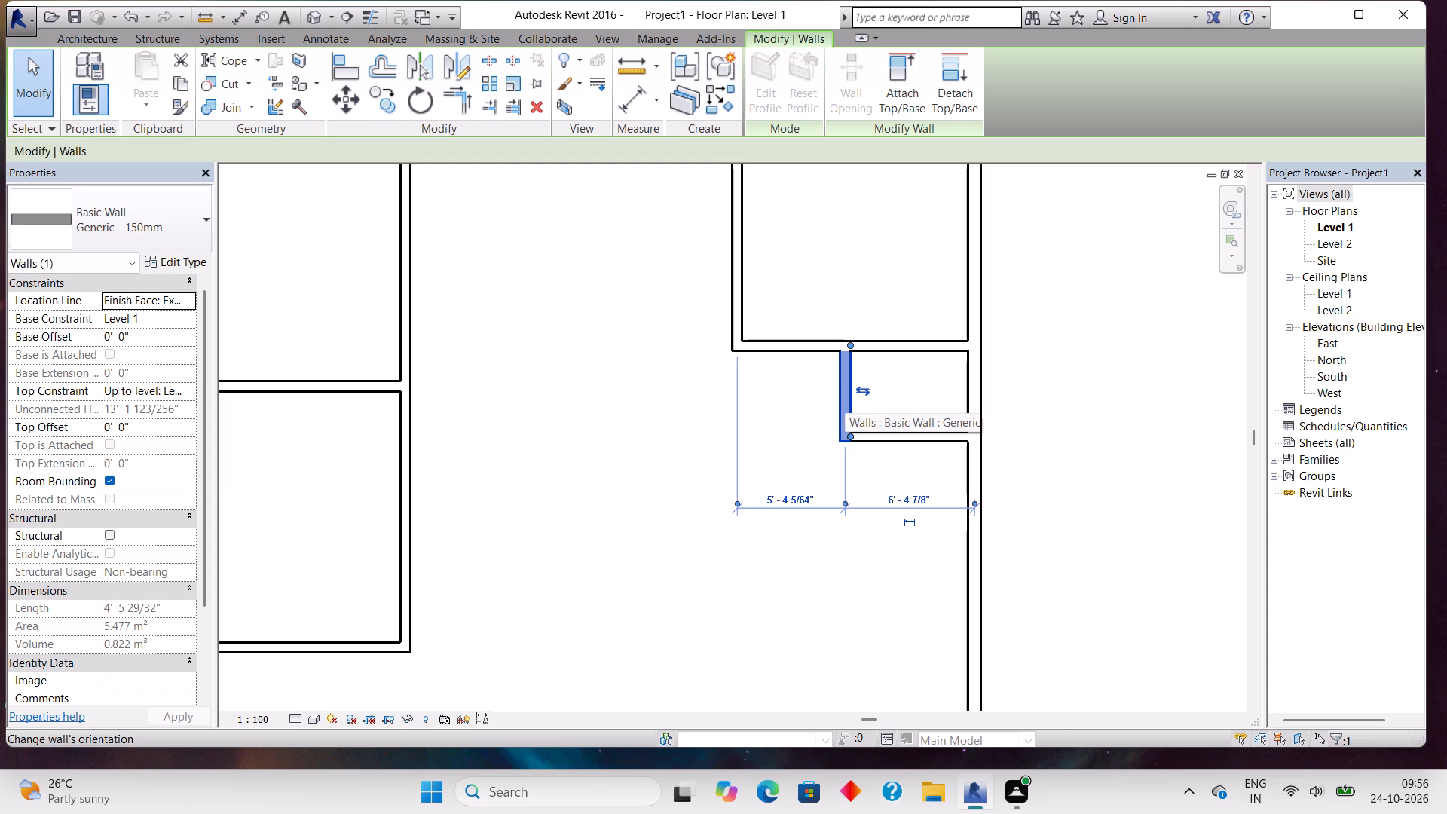
{"action": "key", "text": "Left"}
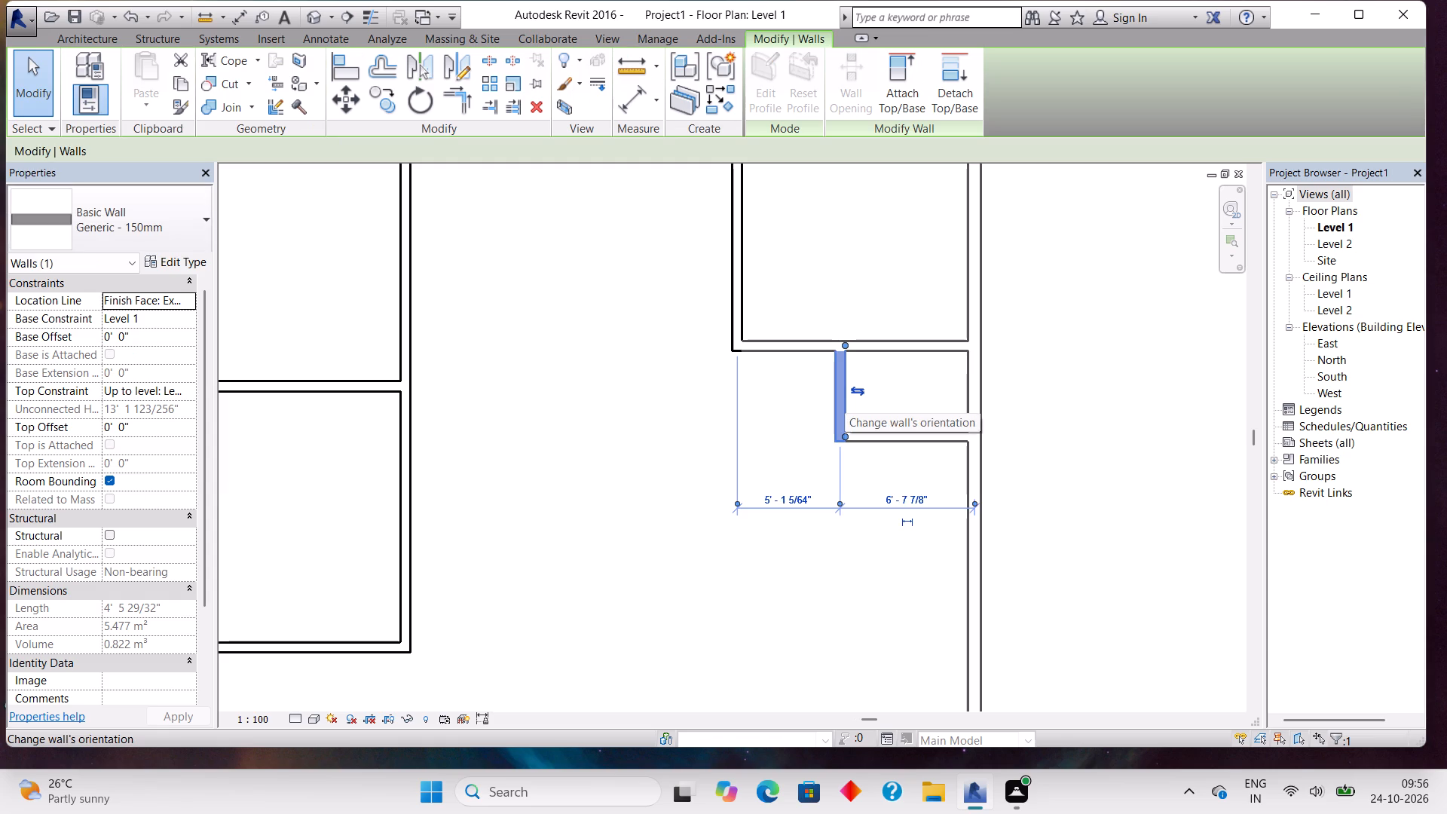
{"action": "key", "text": "Left"}
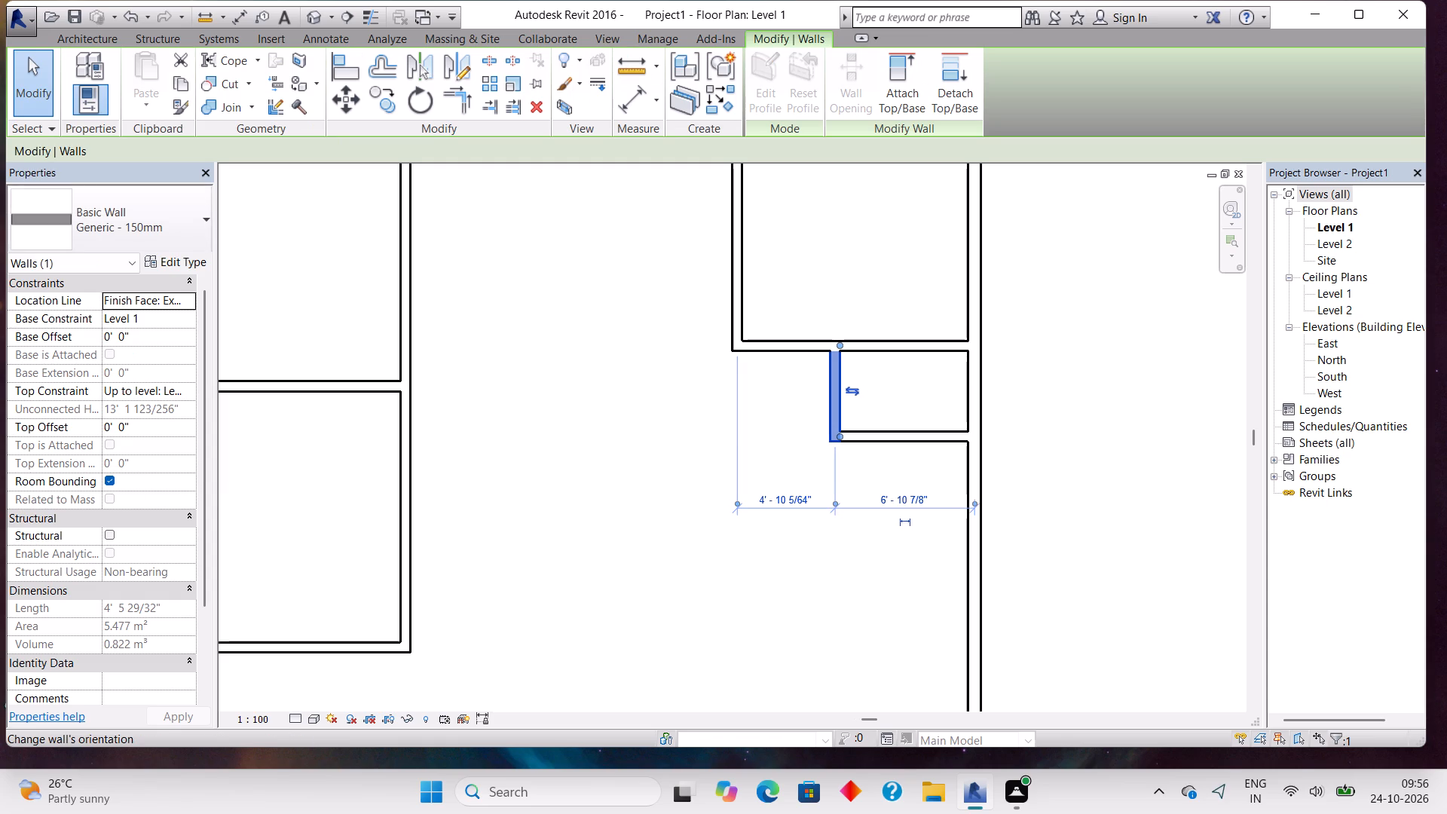
Measure the small room's clear width again at its new left wall position.
{"action": "left_click", "coordinate": [623, 112]}
{"action": "left_click", "coordinate": [968, 390]}
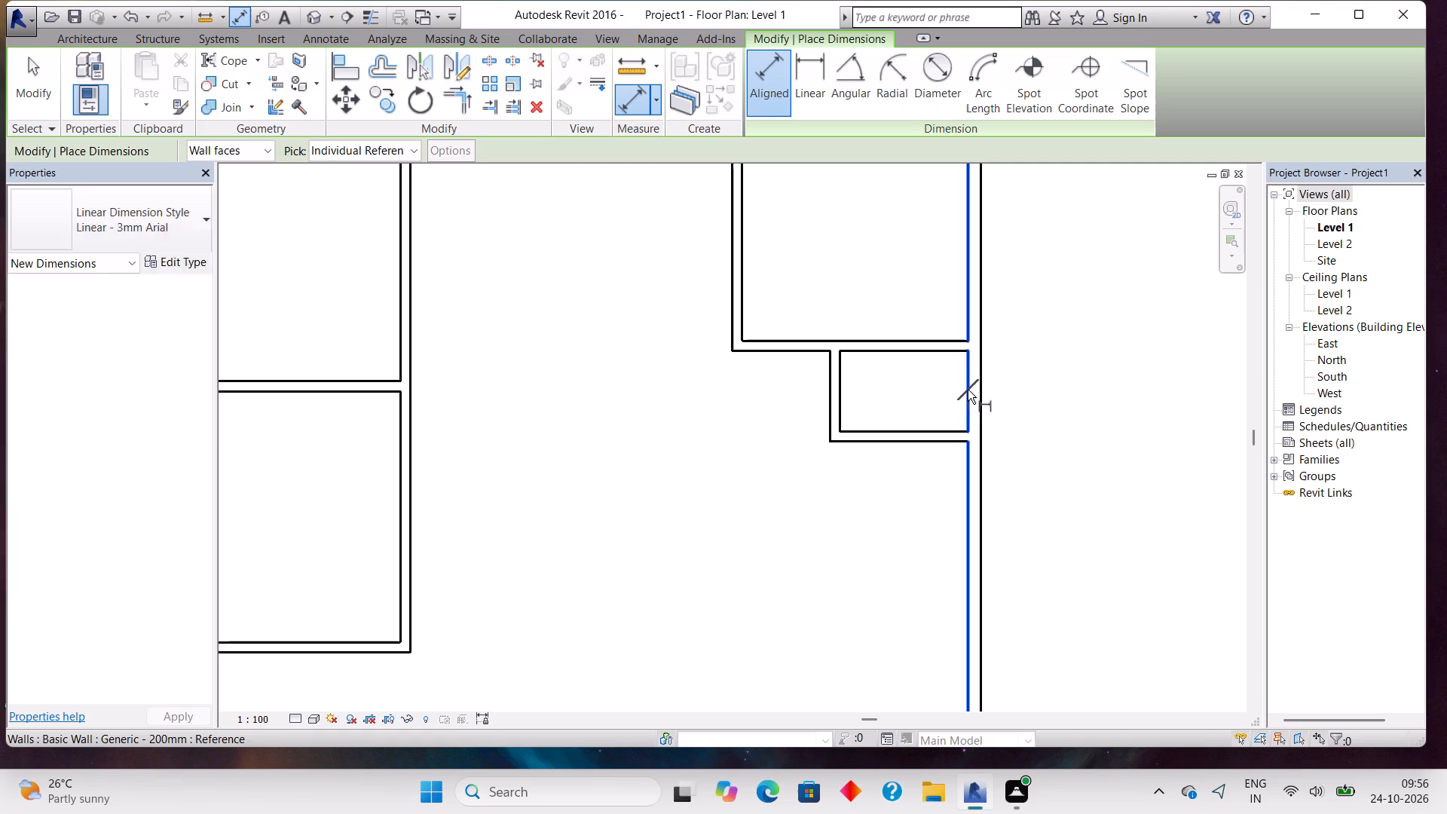
{"action": "left_click", "coordinate": [841, 395]}
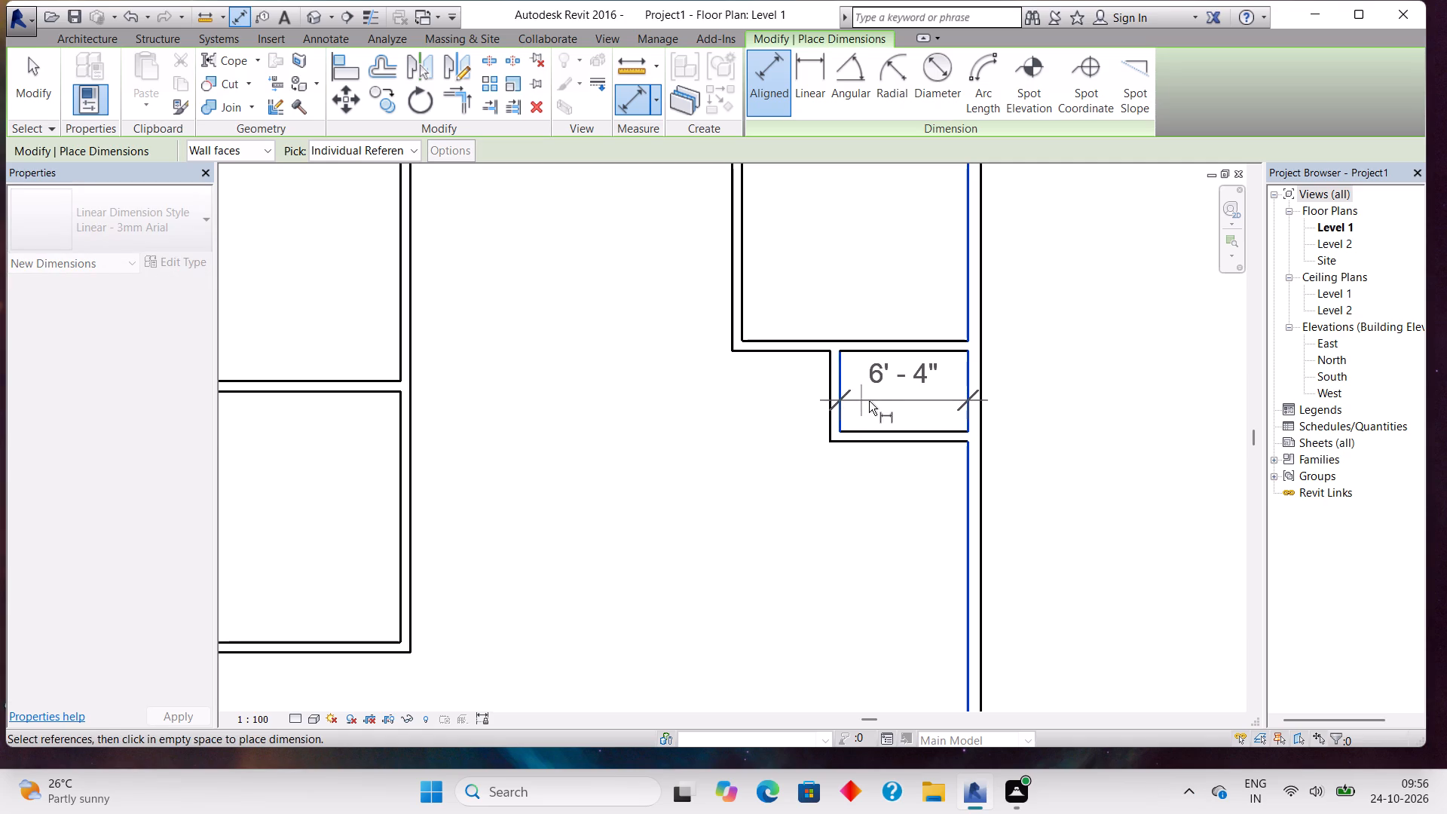
{"action": "key", "text": "Escape"}
{"action": "key", "text": "Escape"}
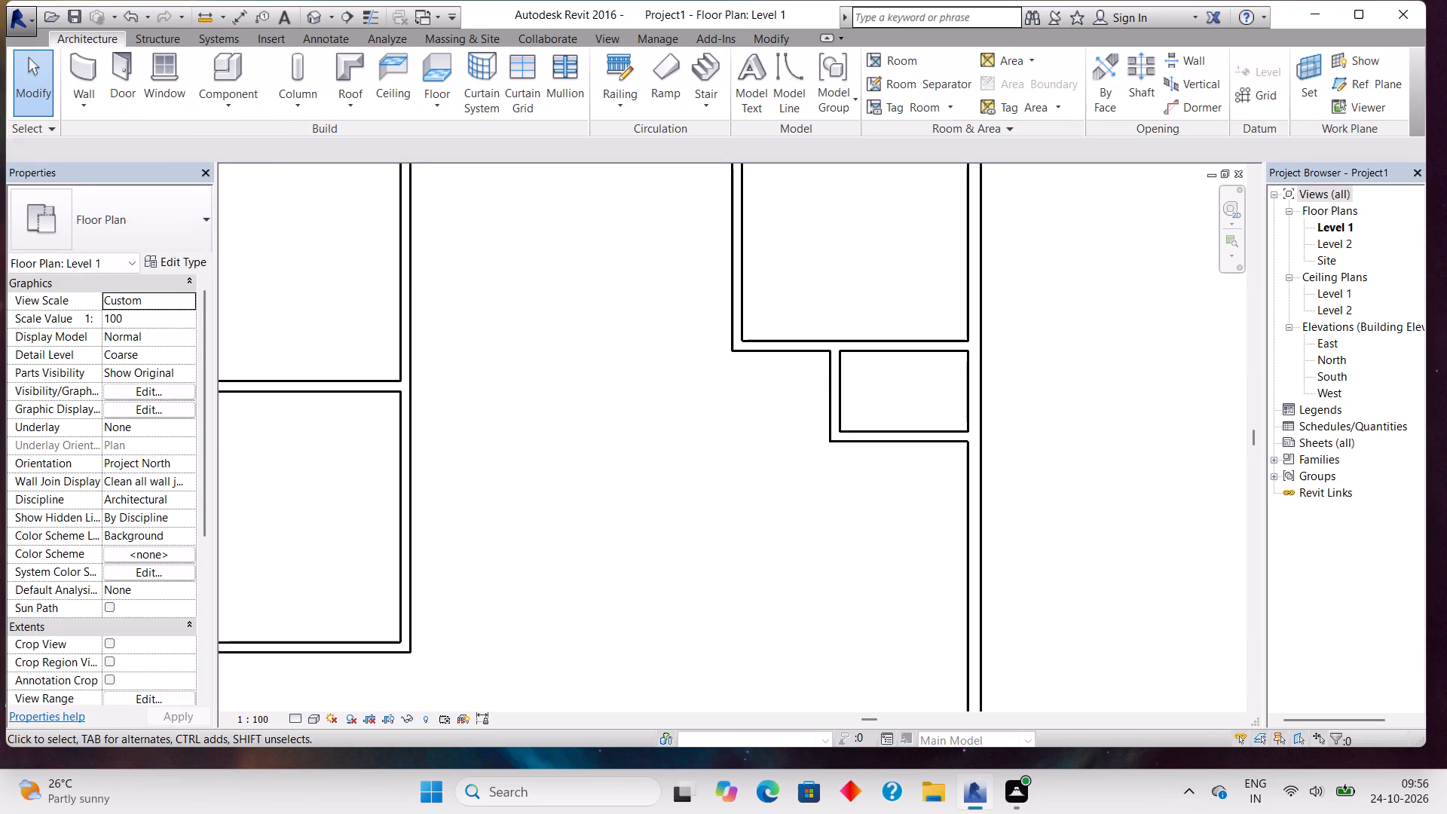
Nudge the small room's left wall another 6" to the left, away from the exterior wall.
{"action": "left_click", "coordinate": [836, 389]}
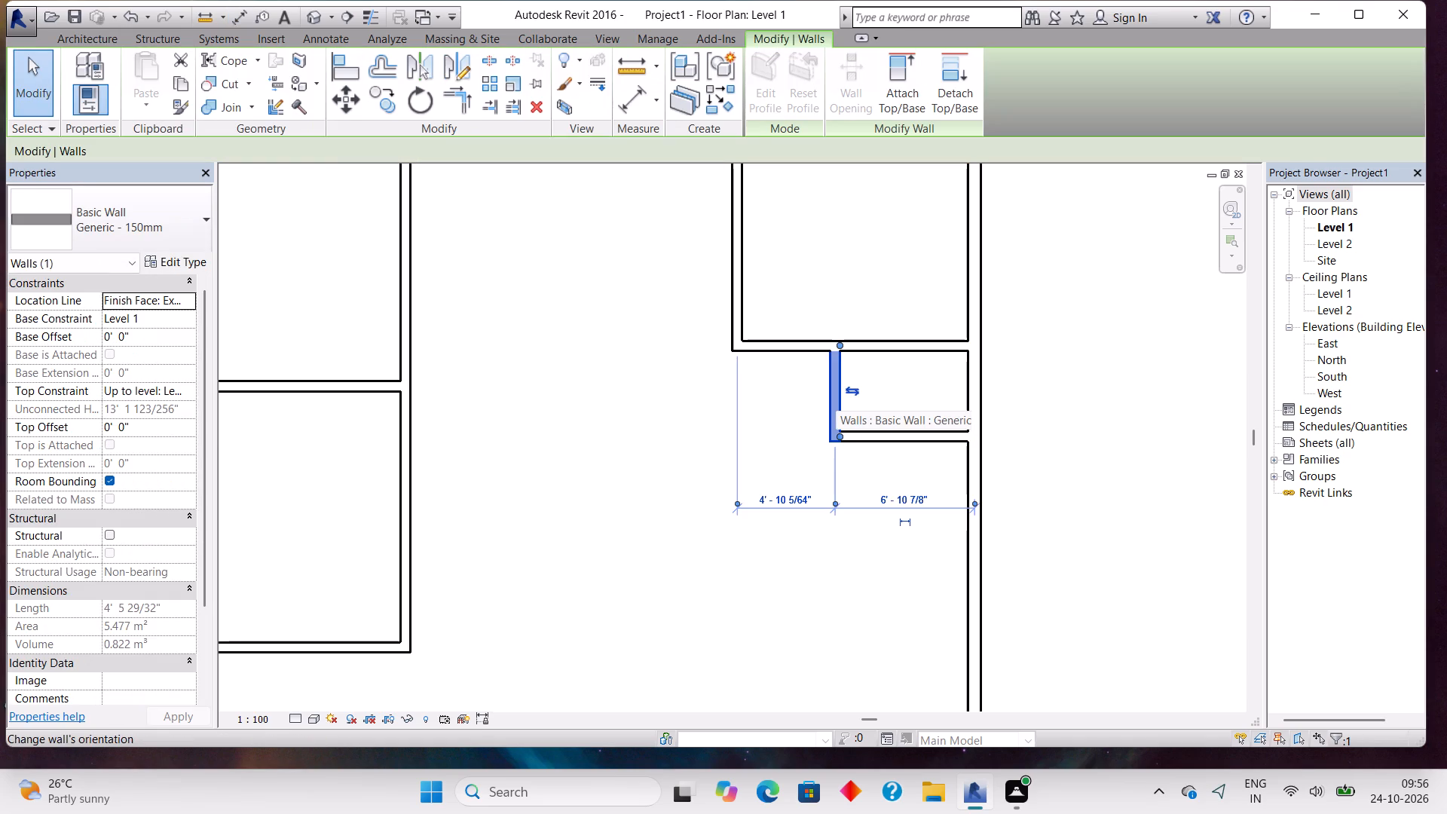
{"action": "key", "text": "Left"}
{"action": "key", "text": "Left"}
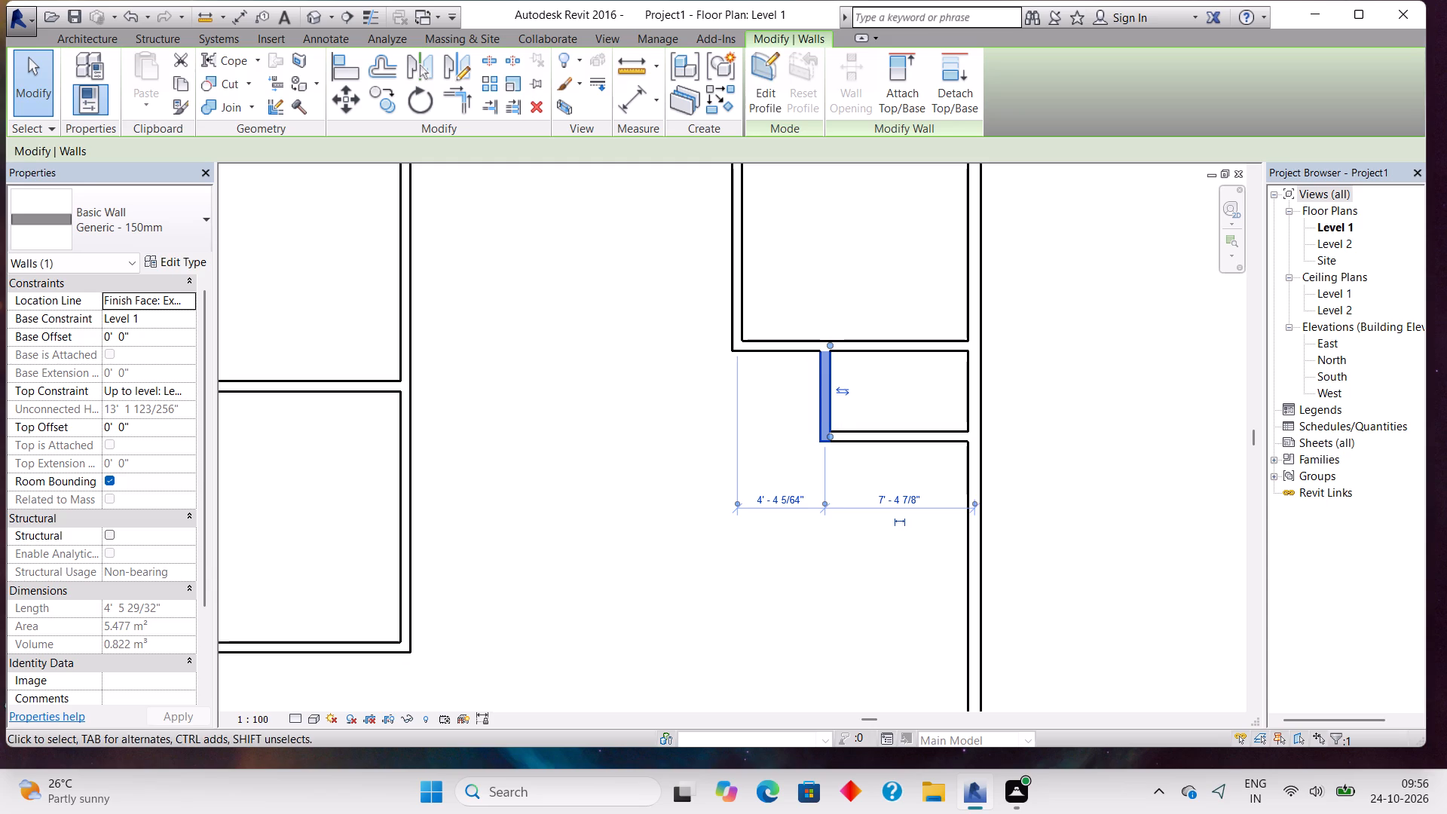
Measure the small room's clear width between the exterior wall's inner face and the moved left wall.
{"action": "left_click", "coordinate": [619, 109]}
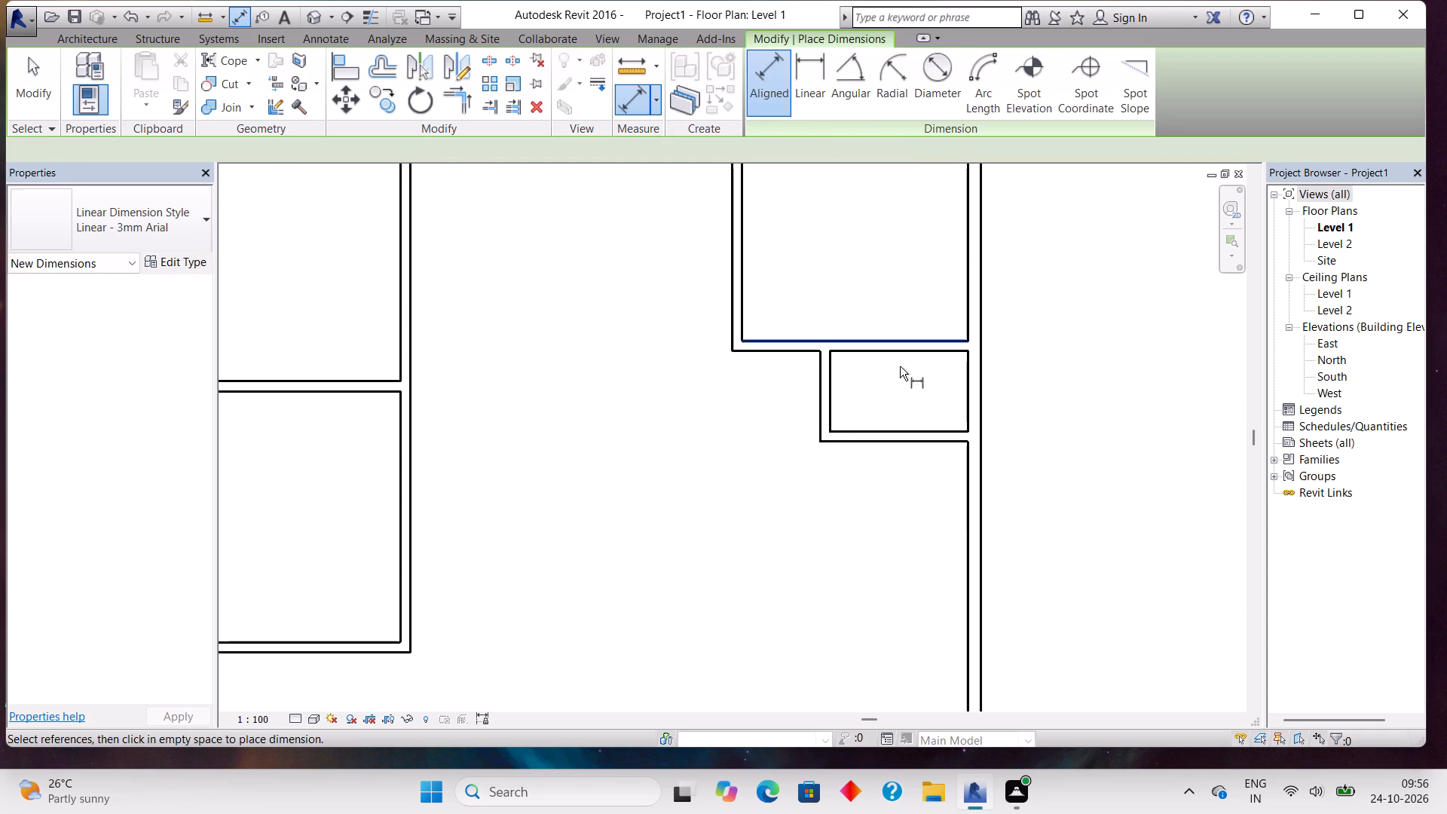
{"action": "left_click", "coordinate": [969, 388]}
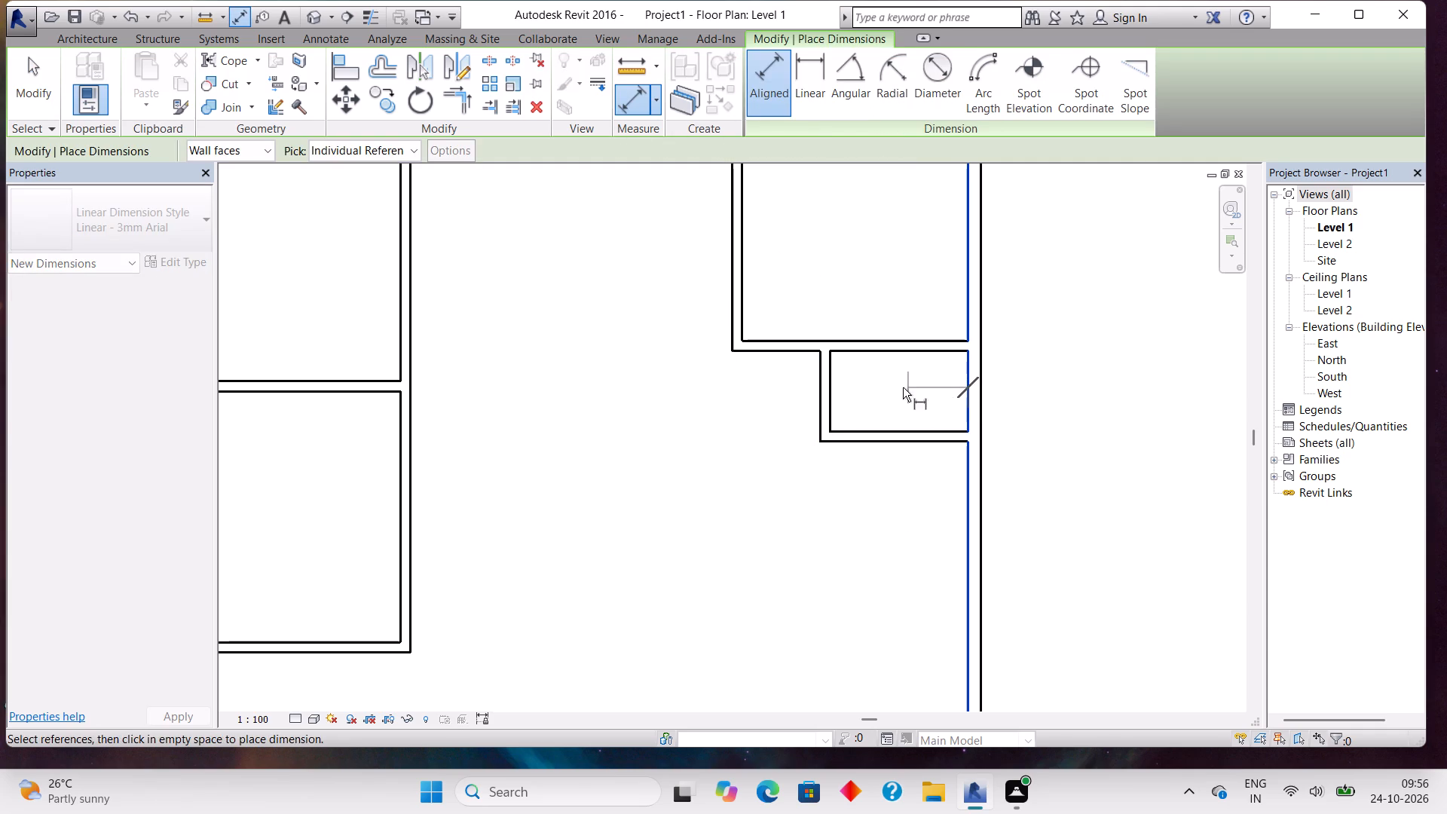
{"action": "left_click", "coordinate": [831, 393]}
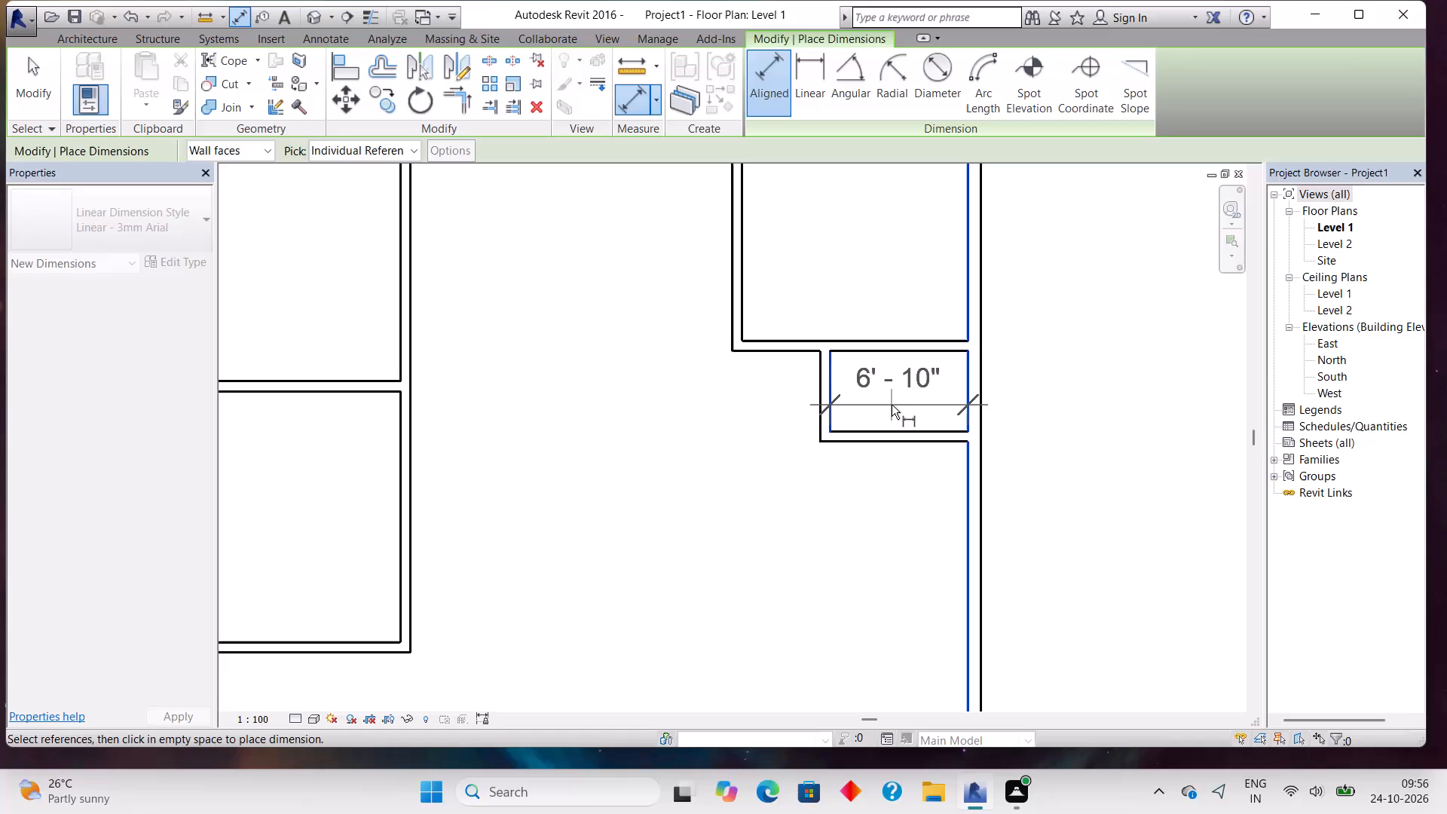
{"action": "key", "text": "Escape"}
{"action": "key", "text": "Escape"}
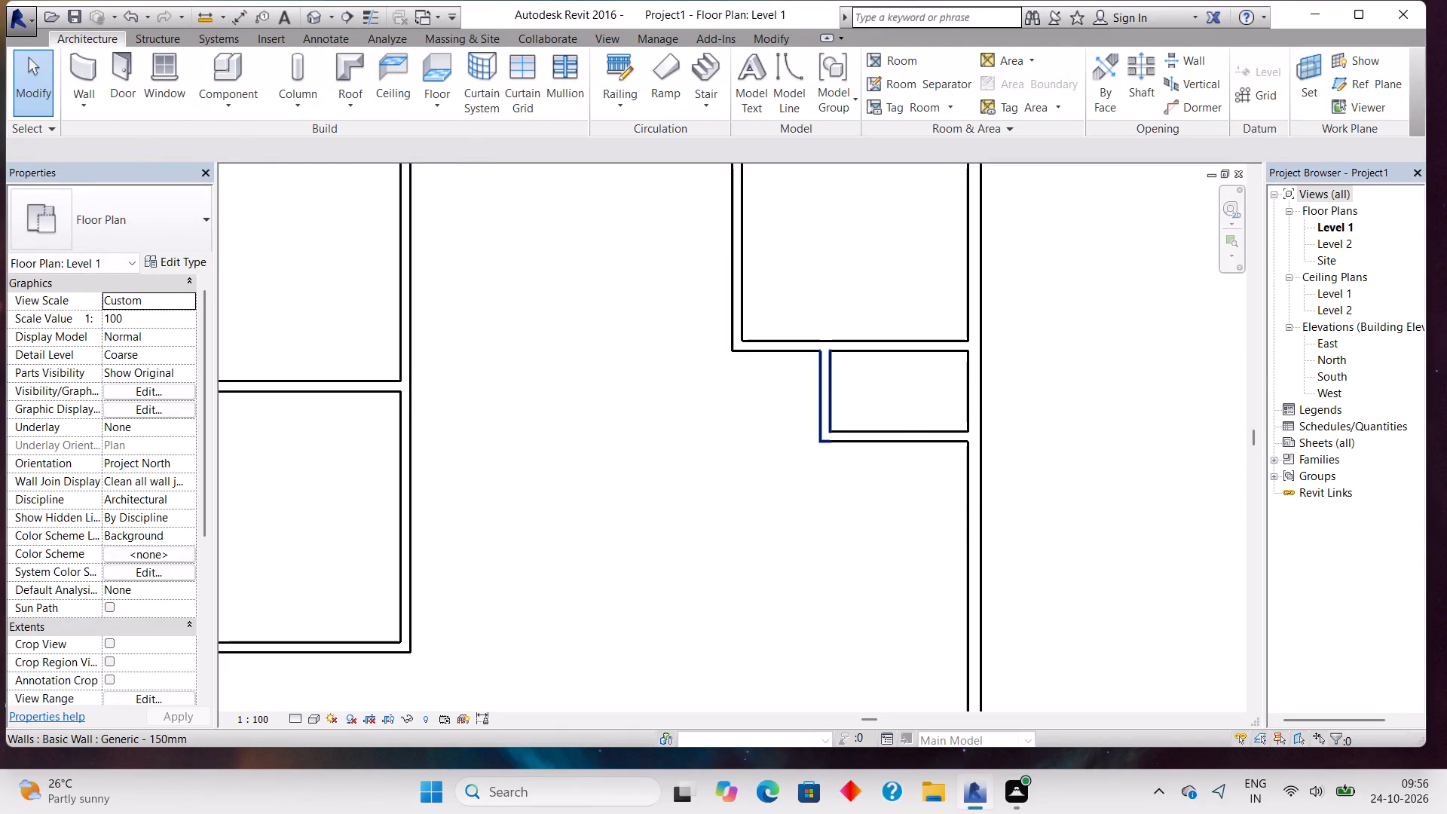
Nudge the small room's left wall a further 1'-0" to the left to widen the room.
{"action": "left_click", "coordinate": [836, 396]}
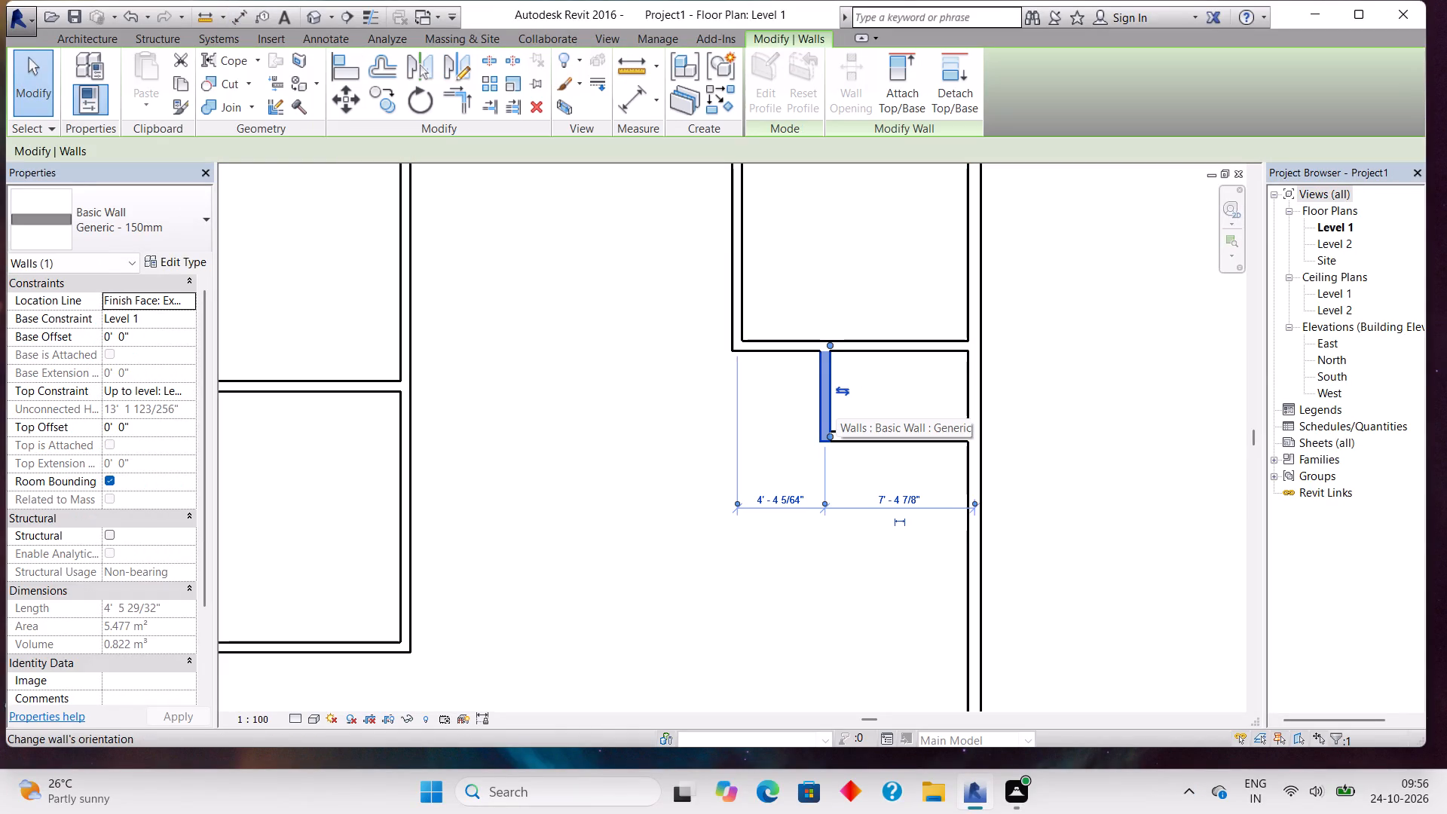
{"action": "key", "text": "Left"}
{"action": "key", "text": "Left"}
{"action": "key", "text": "Left"}
{"action": "key", "text": "Left"}
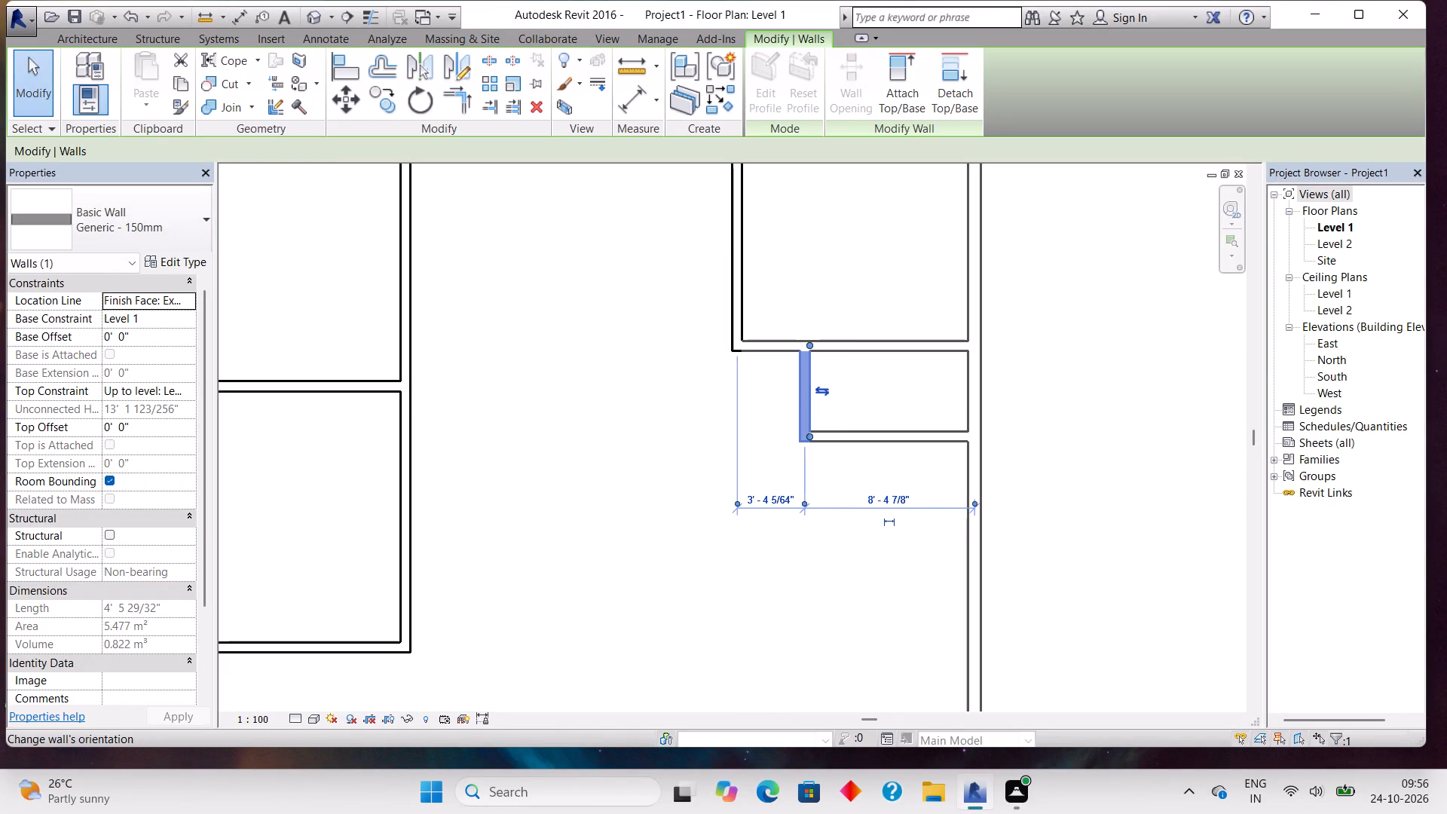
Check the small room's clear width between its inner wall faces after the 1'-0" move.
{"action": "left_click", "coordinate": [613, 108]}
{"action": "left_click", "coordinate": [623, 109]}
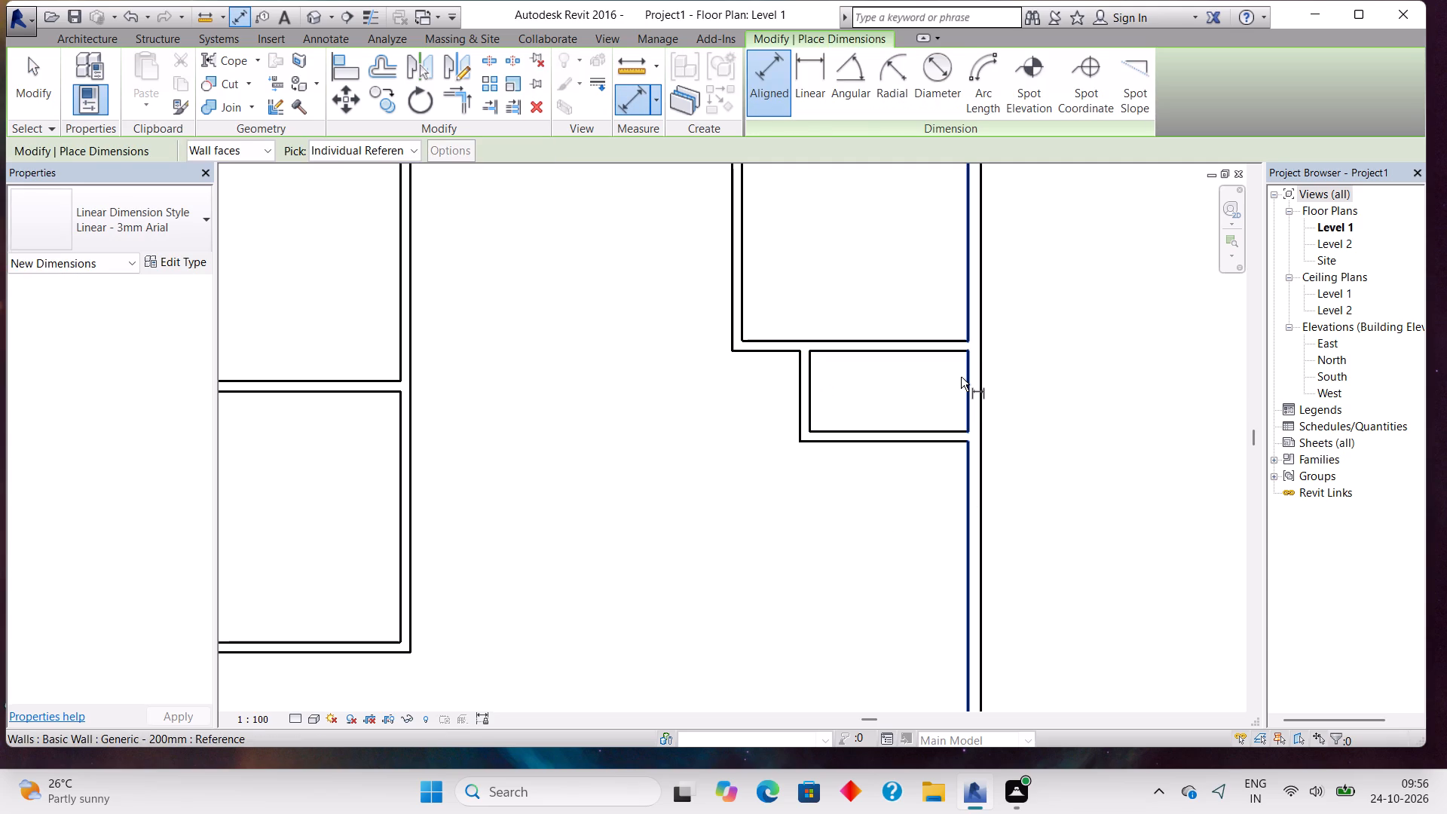
{"action": "left_click", "coordinate": [961, 377]}
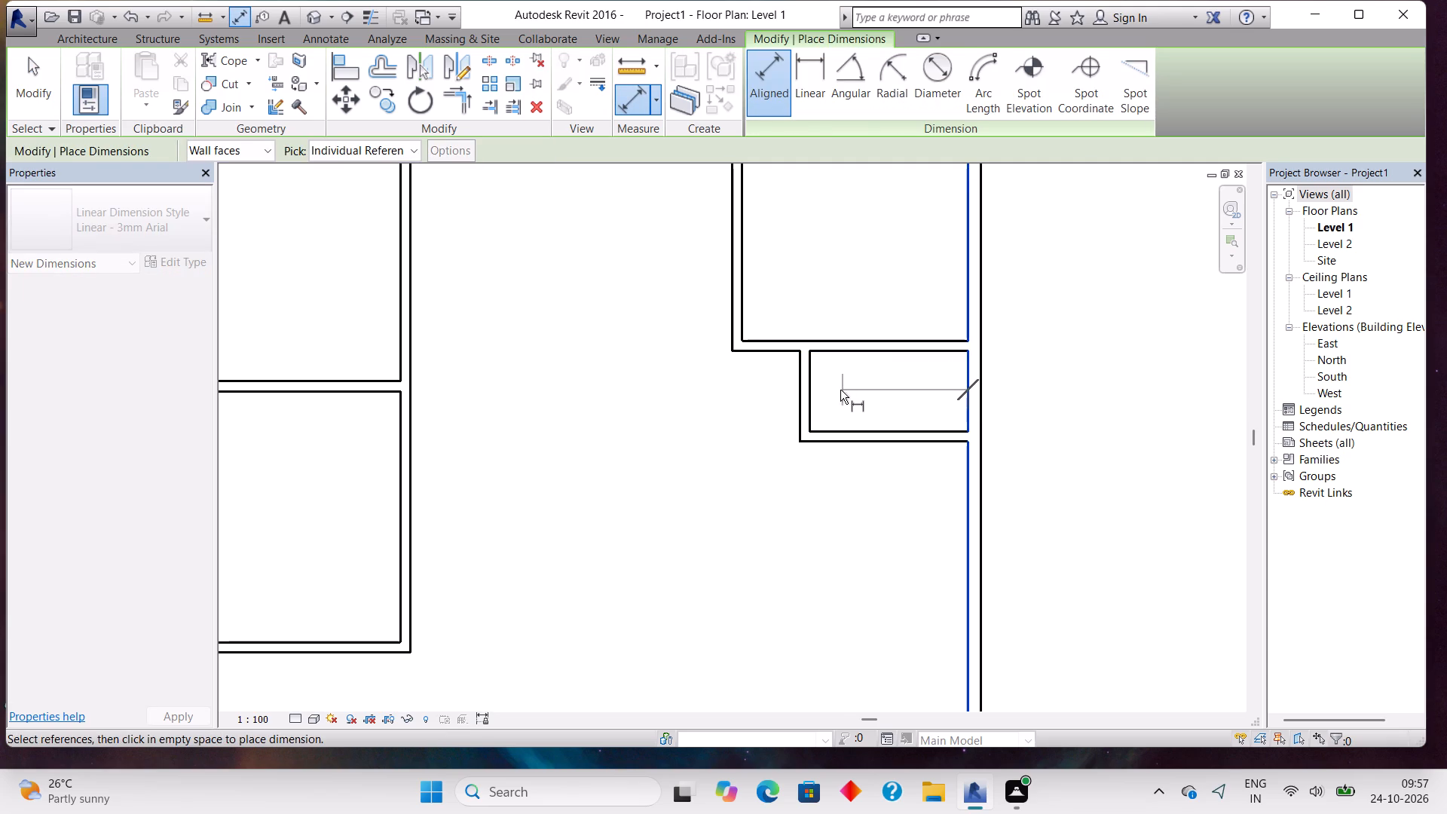
{"action": "left_click", "coordinate": [813, 391]}
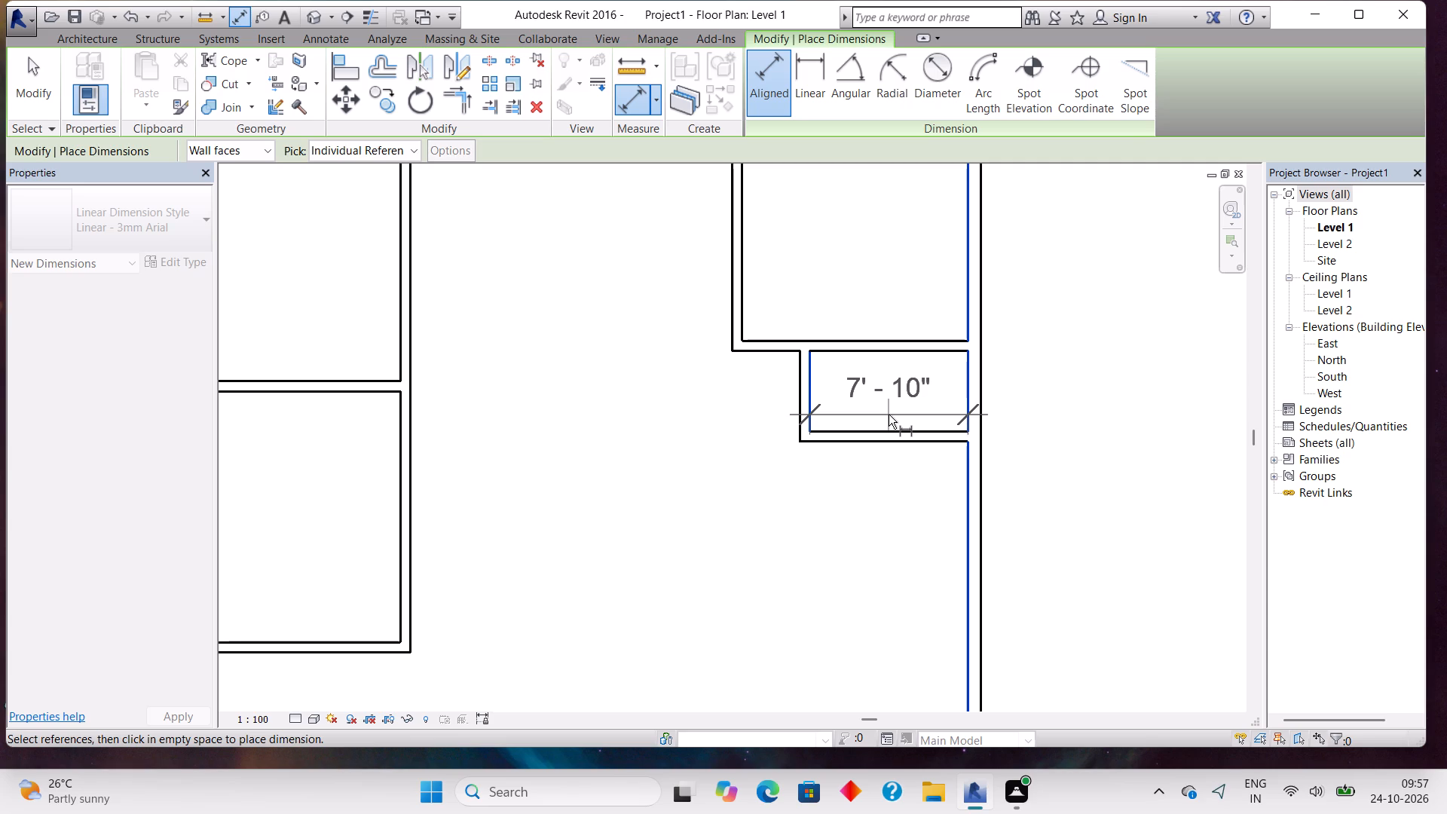
{"action": "scroll", "coordinate": [884, 416], "scroll_direction": "up", "scroll_amount": 6}
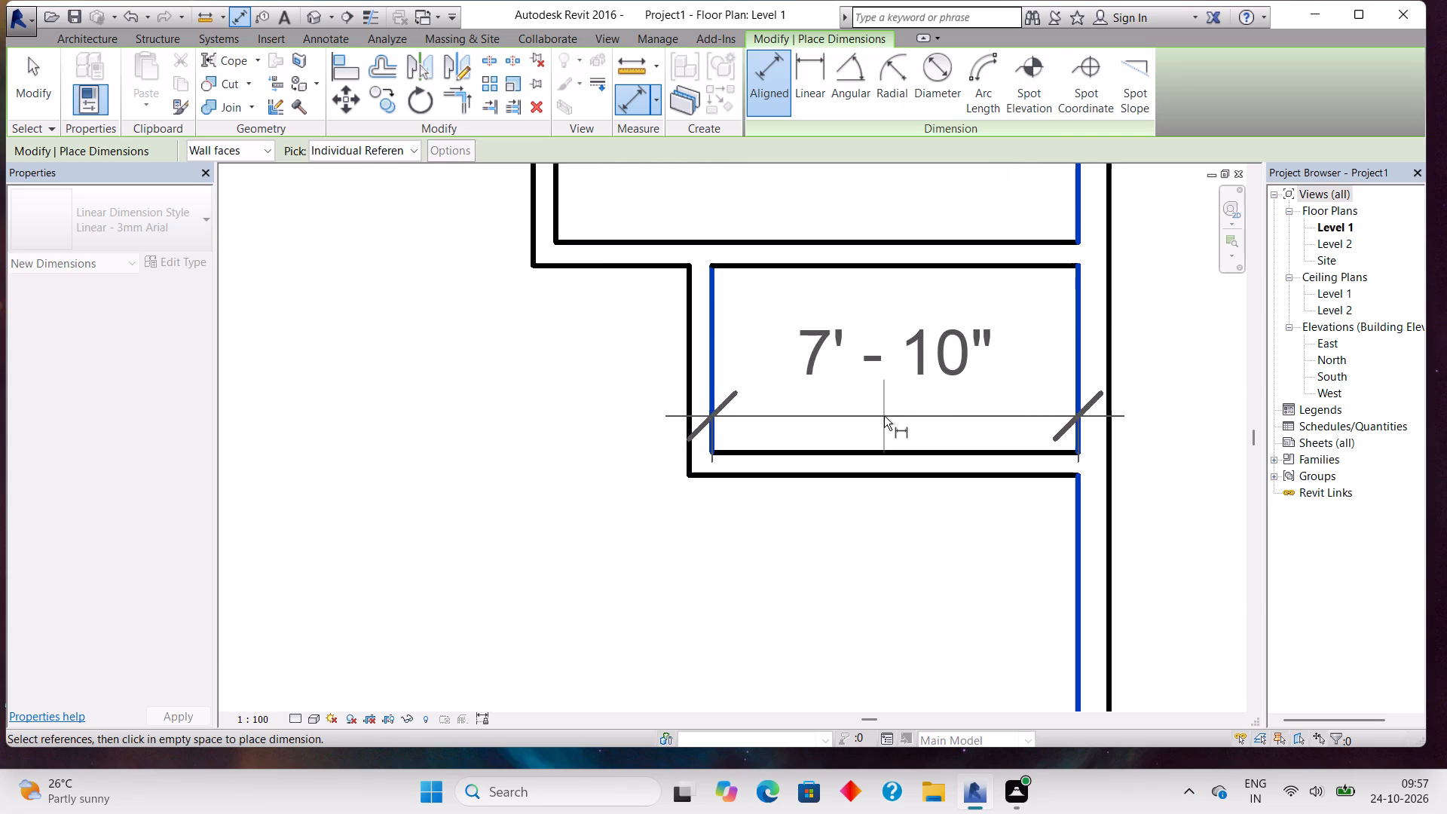
{"action": "middle_click_drag", "start_coordinate": [904, 384], "coordinate": [898, 424]}
{"action": "scroll", "coordinate": [898, 424], "scroll_direction": "up", "scroll_amount": 2}
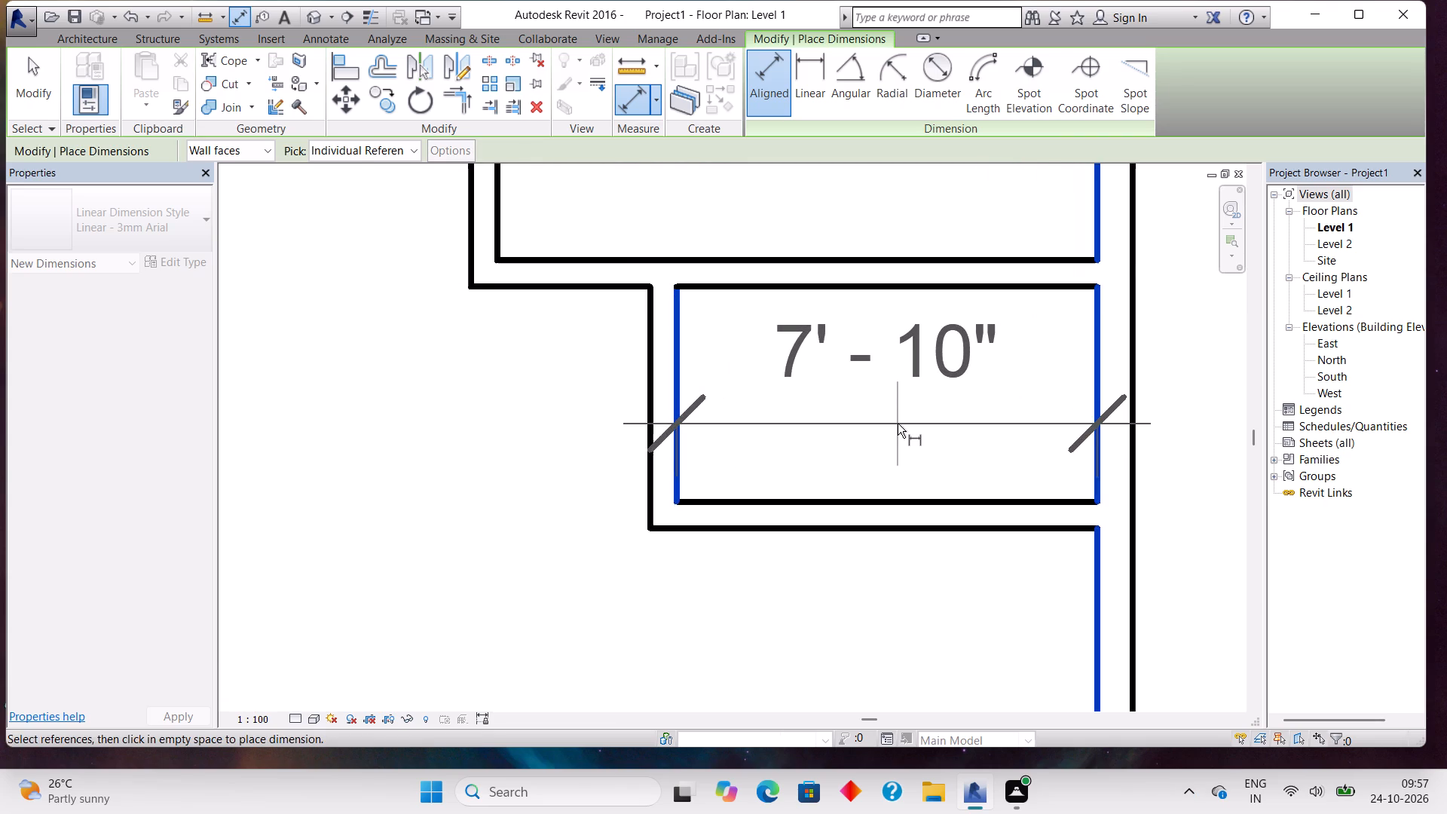
{"action": "scroll", "coordinate": [898, 424], "scroll_direction": "down", "scroll_amount": 1}
{"action": "key", "text": "Escape"}
{"action": "left_click", "coordinate": [806, 383]}
{"action": "key", "text": "Escape"}
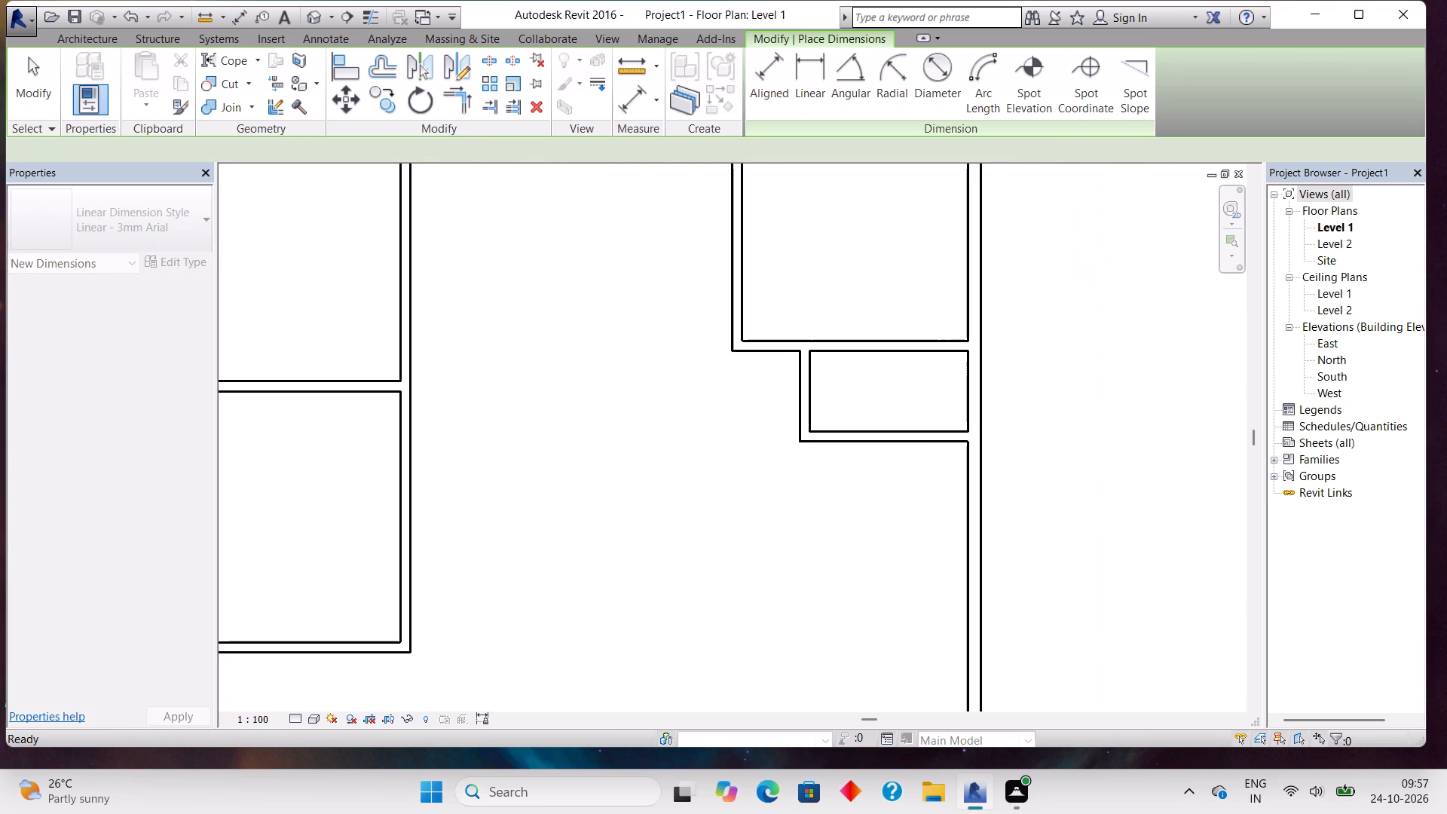
{"action": "key", "text": "Escape"}
Nudge the small room's left wall back to the right by about 2 1/4" to fine-tune the width.
{"action": "left_click", "coordinate": [806, 383]}
{"action": "scroll", "coordinate": [806, 383], "scroll_direction": "up", "scroll_amount": 8}
{"action": "key", "text": "Right"}
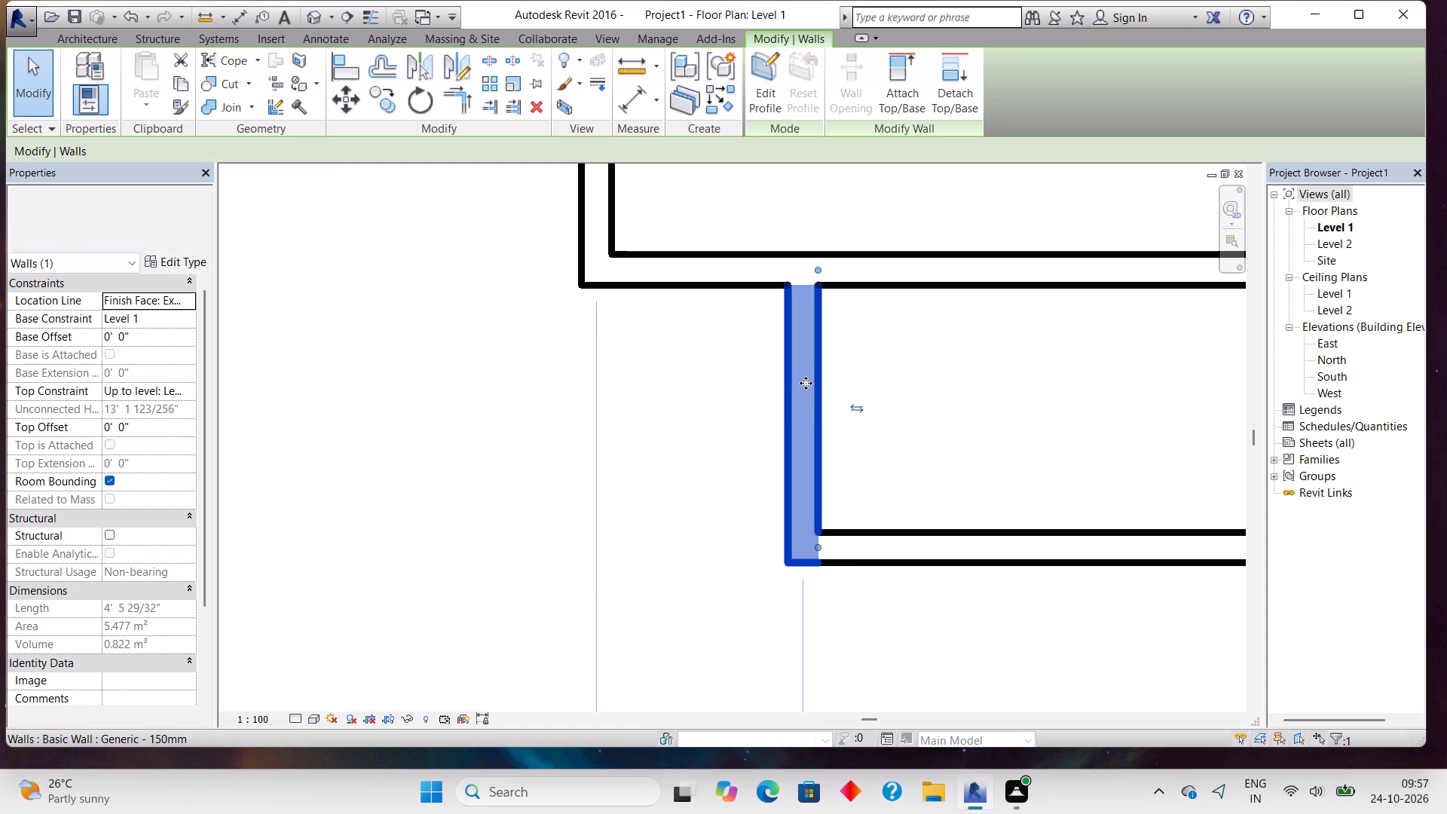
{"action": "key", "text": "Right"}
{"action": "key", "text": "Right"}
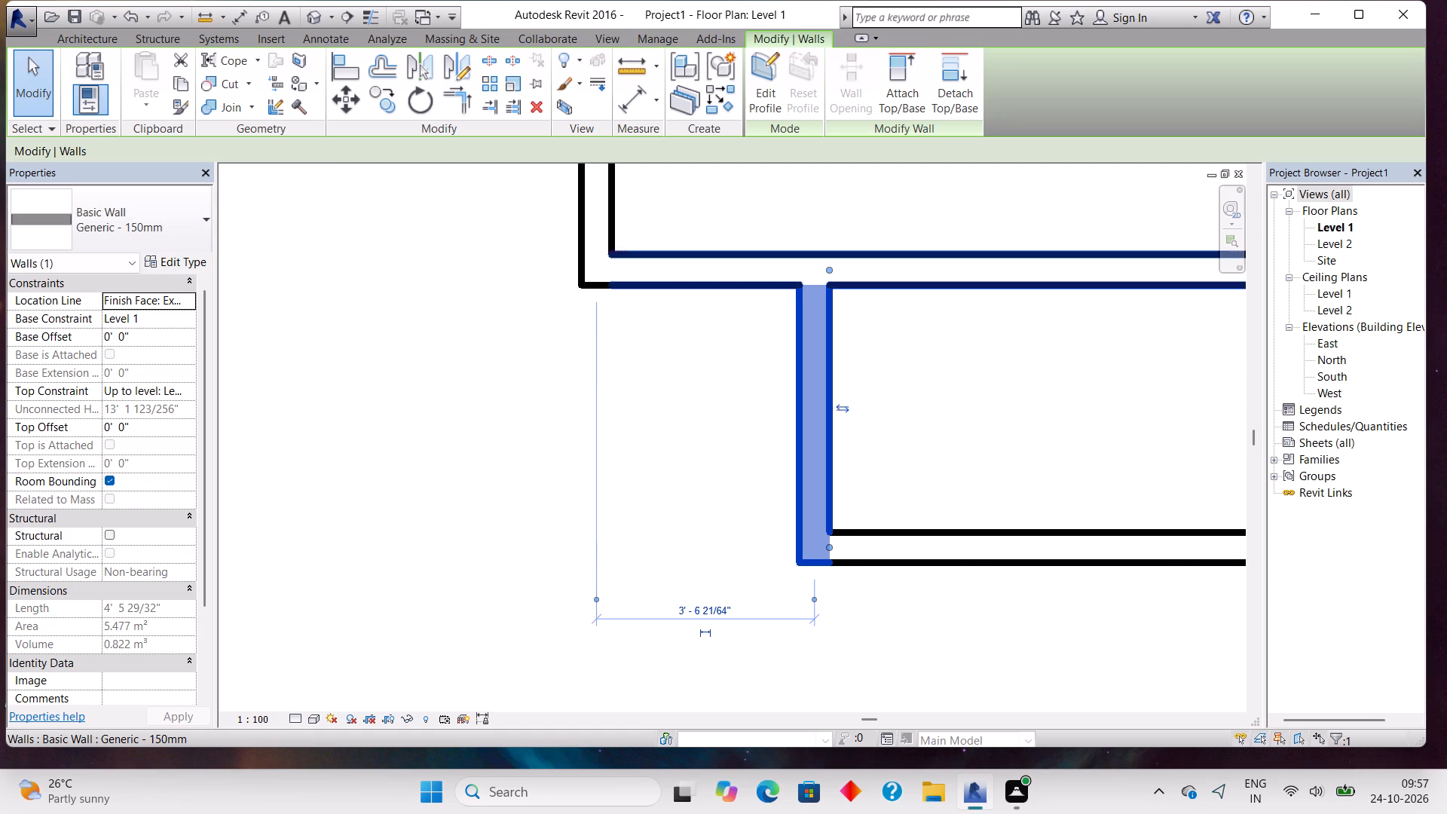
Measure the small room's clear width from its left wall's inner face to the exterior wall's inner face.
{"action": "left_click", "coordinate": [638, 109]}
{"action": "middle_click_drag", "start_coordinate": [1016, 386], "coordinate": [863, 361]}
{"action": "scroll", "coordinate": [999, 387], "scroll_direction": "up", "scroll_amount": 1}
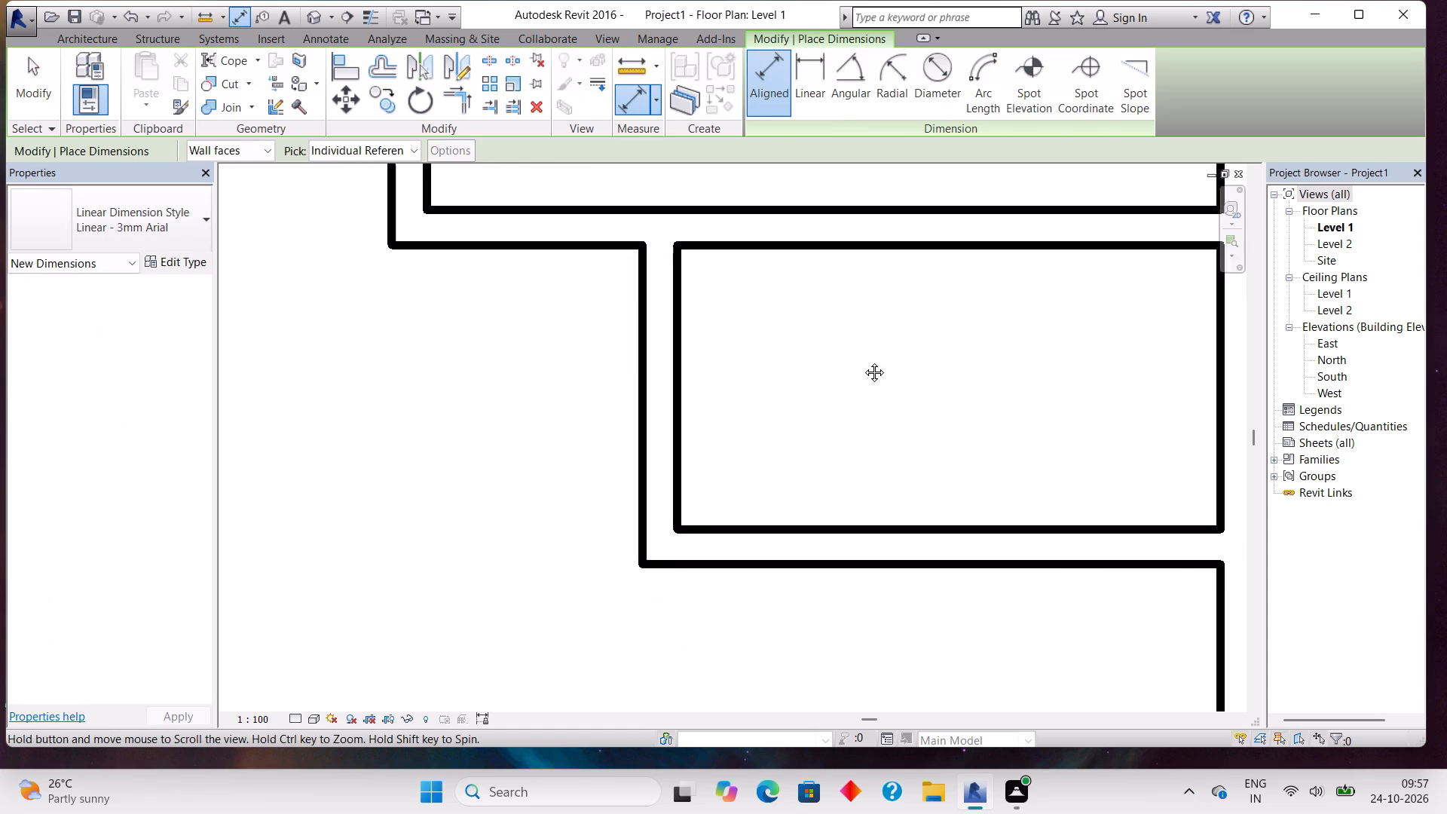
{"action": "middle_click_drag", "start_coordinate": [863, 361], "coordinate": [679, 357]}
{"action": "left_click", "coordinate": [470, 380]}
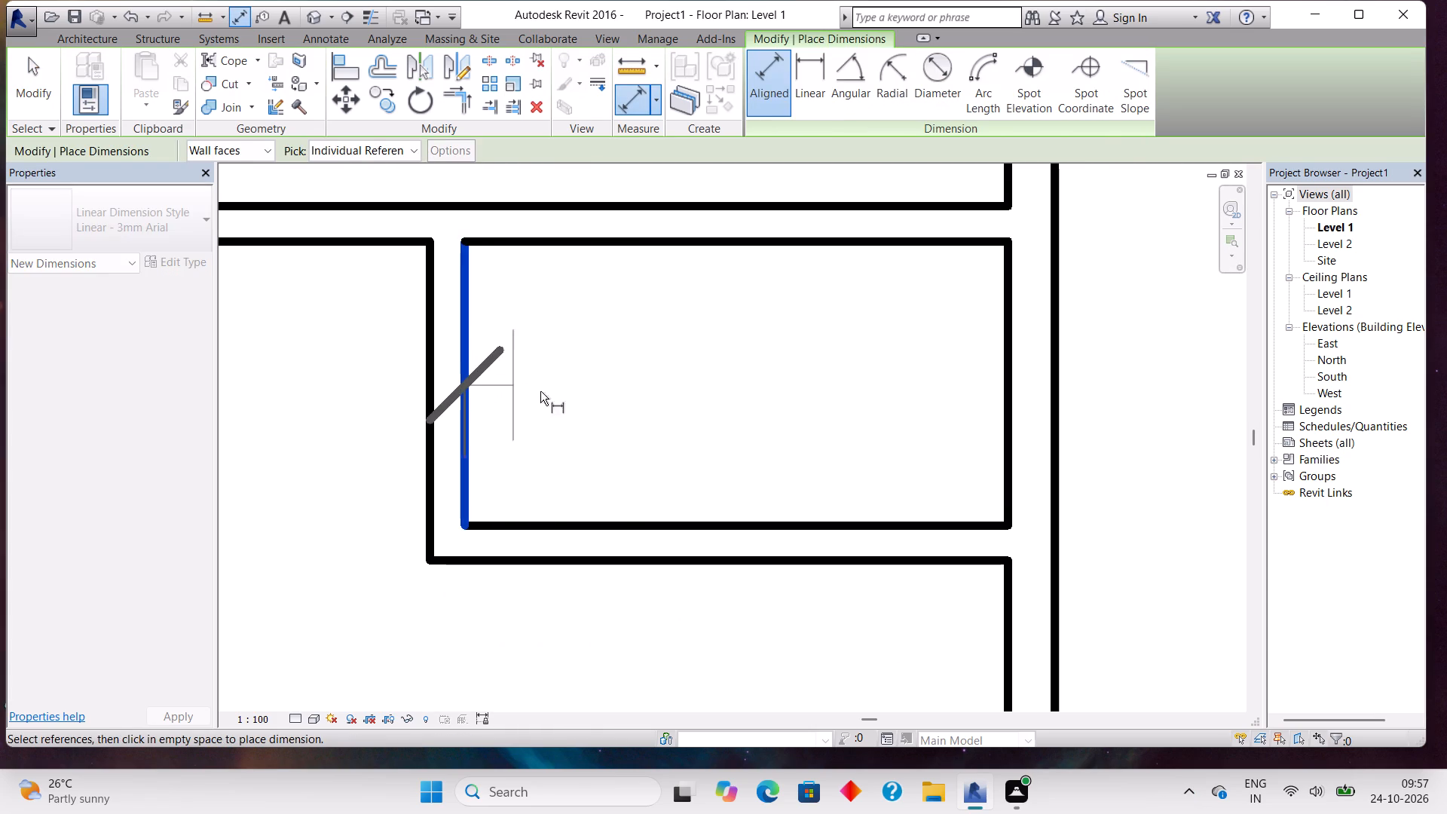
{"action": "left_click", "coordinate": [1002, 375]}
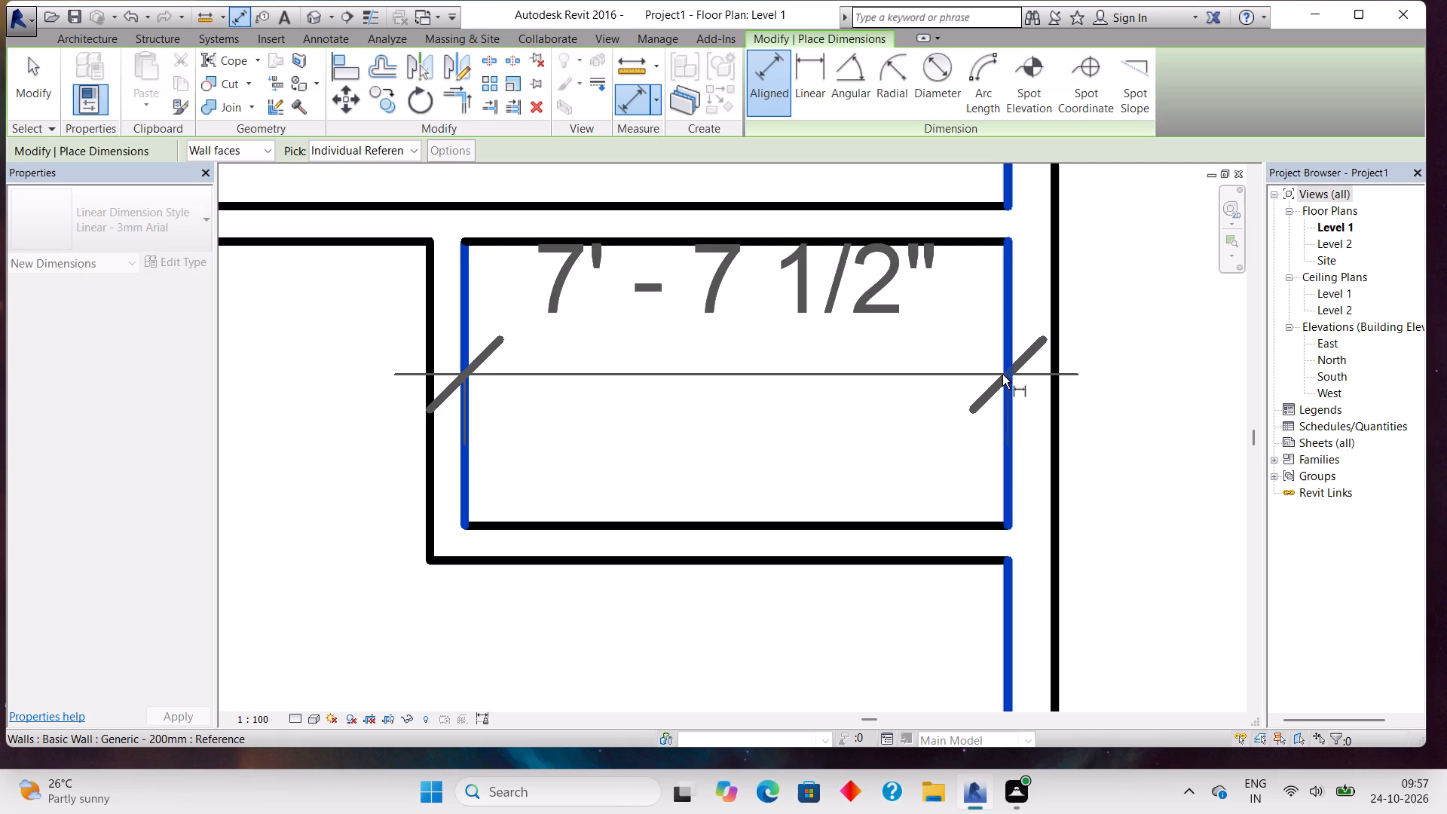
{"action": "scroll", "coordinate": [1001, 404], "scroll_direction": "down", "scroll_amount": 1}
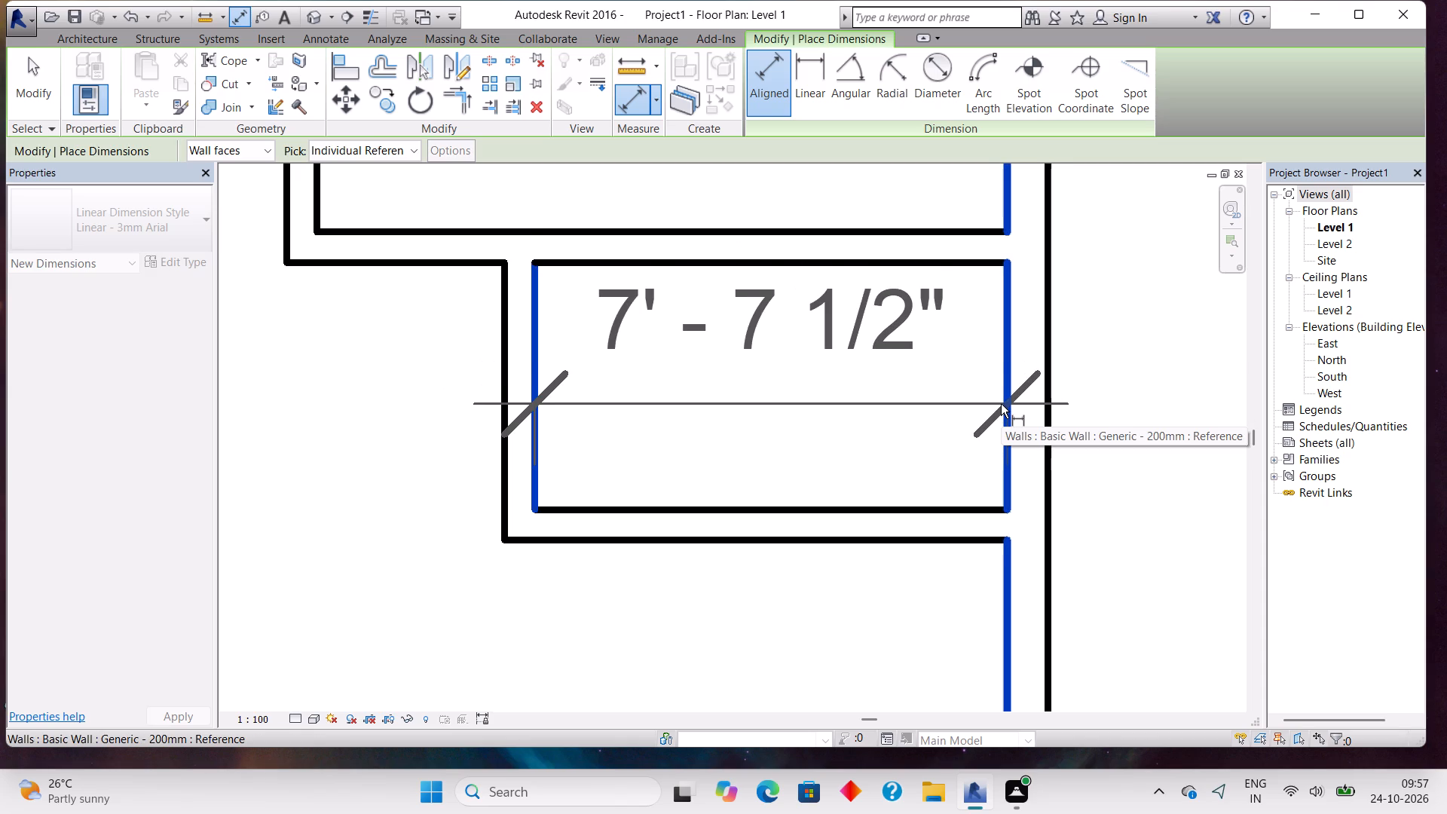
{"action": "scroll", "coordinate": [804, 370], "scroll_direction": "down", "scroll_amount": 7}
{"action": "middle_click_drag", "start_coordinate": [804, 371], "coordinate": [805, 418]}
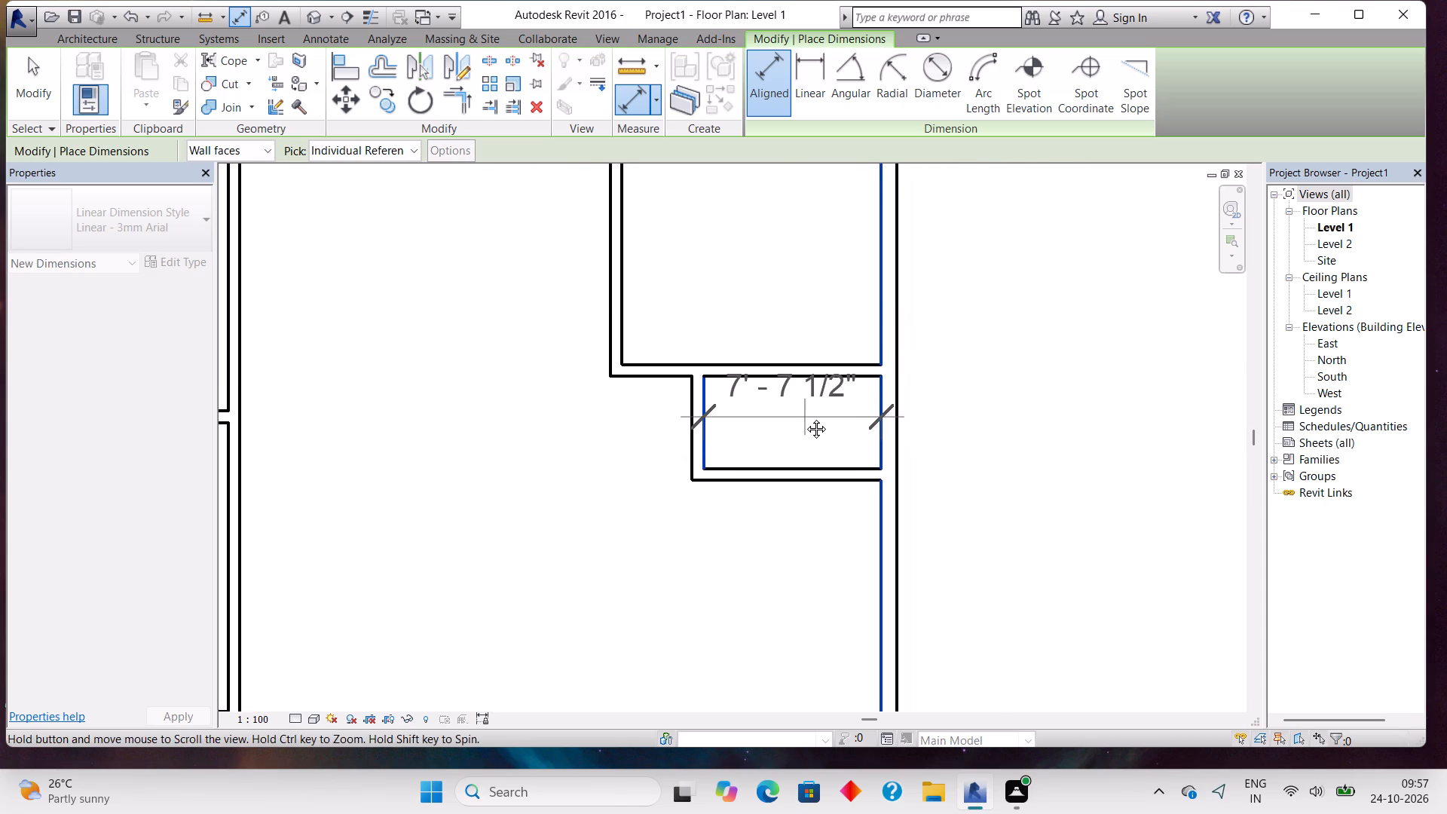
{"action": "middle_click_drag", "start_coordinate": [805, 418], "coordinate": [806, 418]}
{"action": "scroll", "coordinate": [792, 433], "scroll_direction": "down", "scroll_amount": 4}
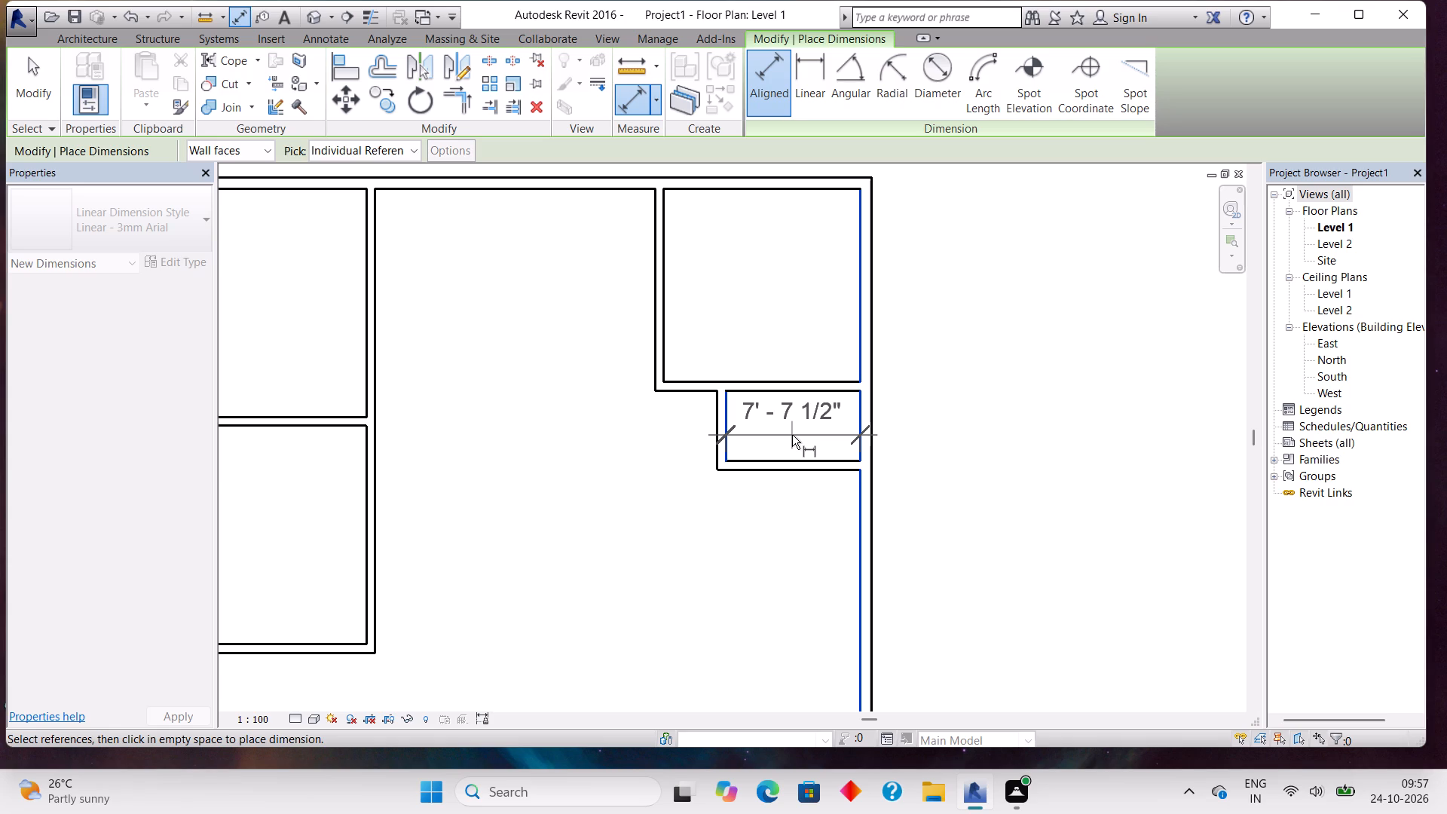
{"action": "scroll", "coordinate": [792, 435], "scroll_direction": "up", "scroll_amount": 3}
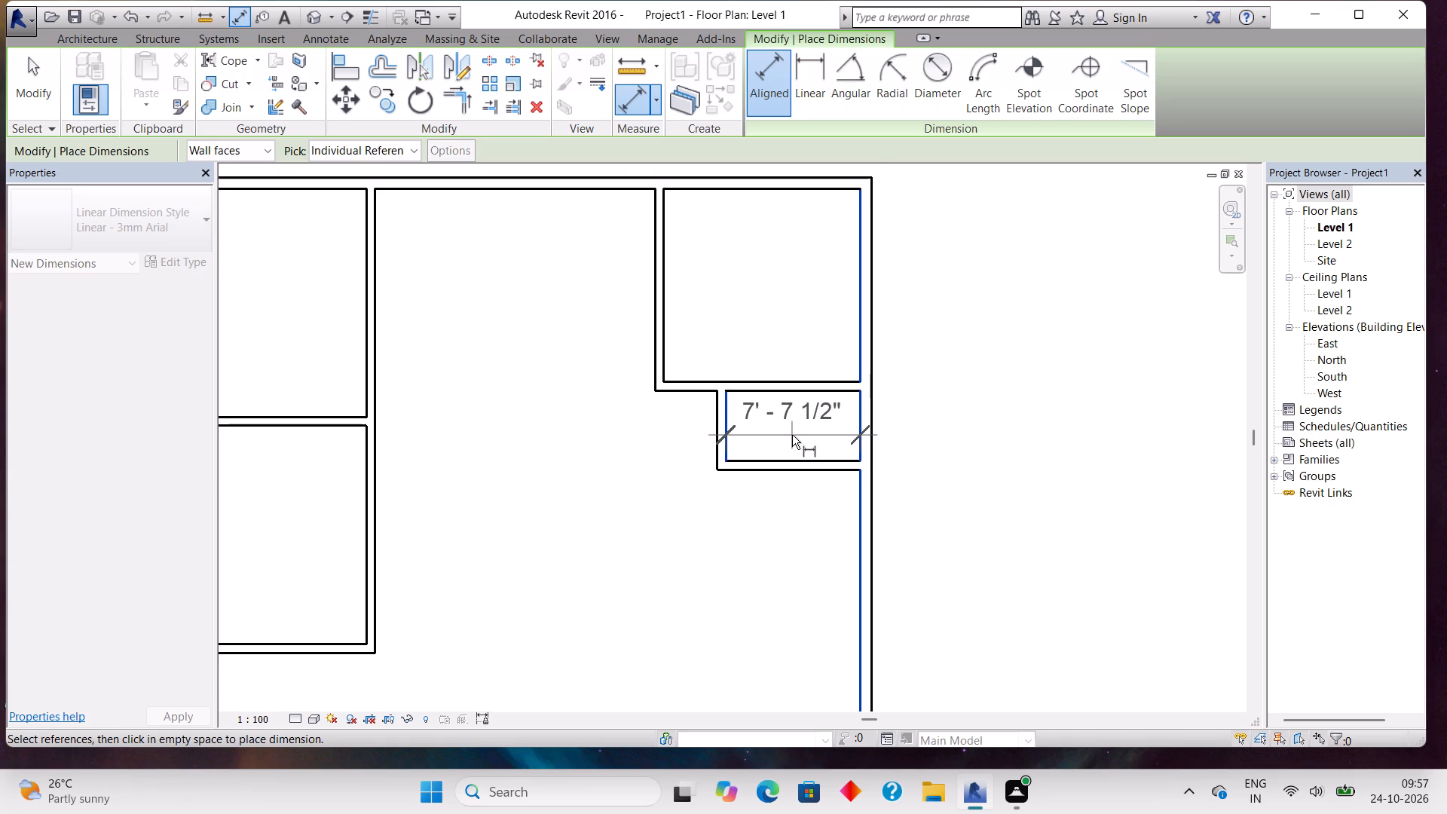
{"action": "scroll", "coordinate": [792, 435], "scroll_direction": "up", "scroll_amount": 1}
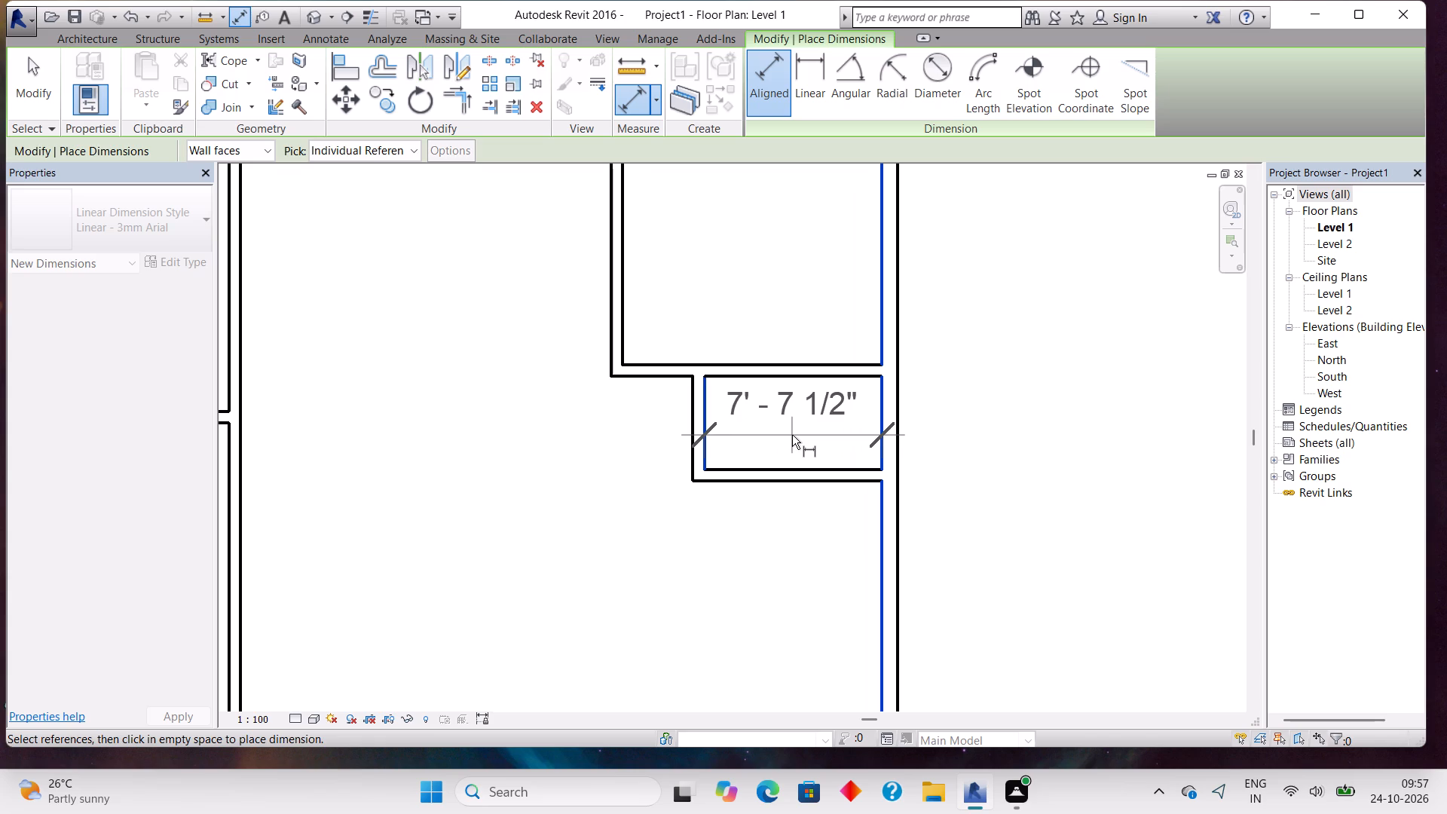
Trim the wall between the upper-right and small rooms to a corner with the small room's left wall, removing its leftward overhang.
{"action": "left_click", "coordinate": [457, 106]}
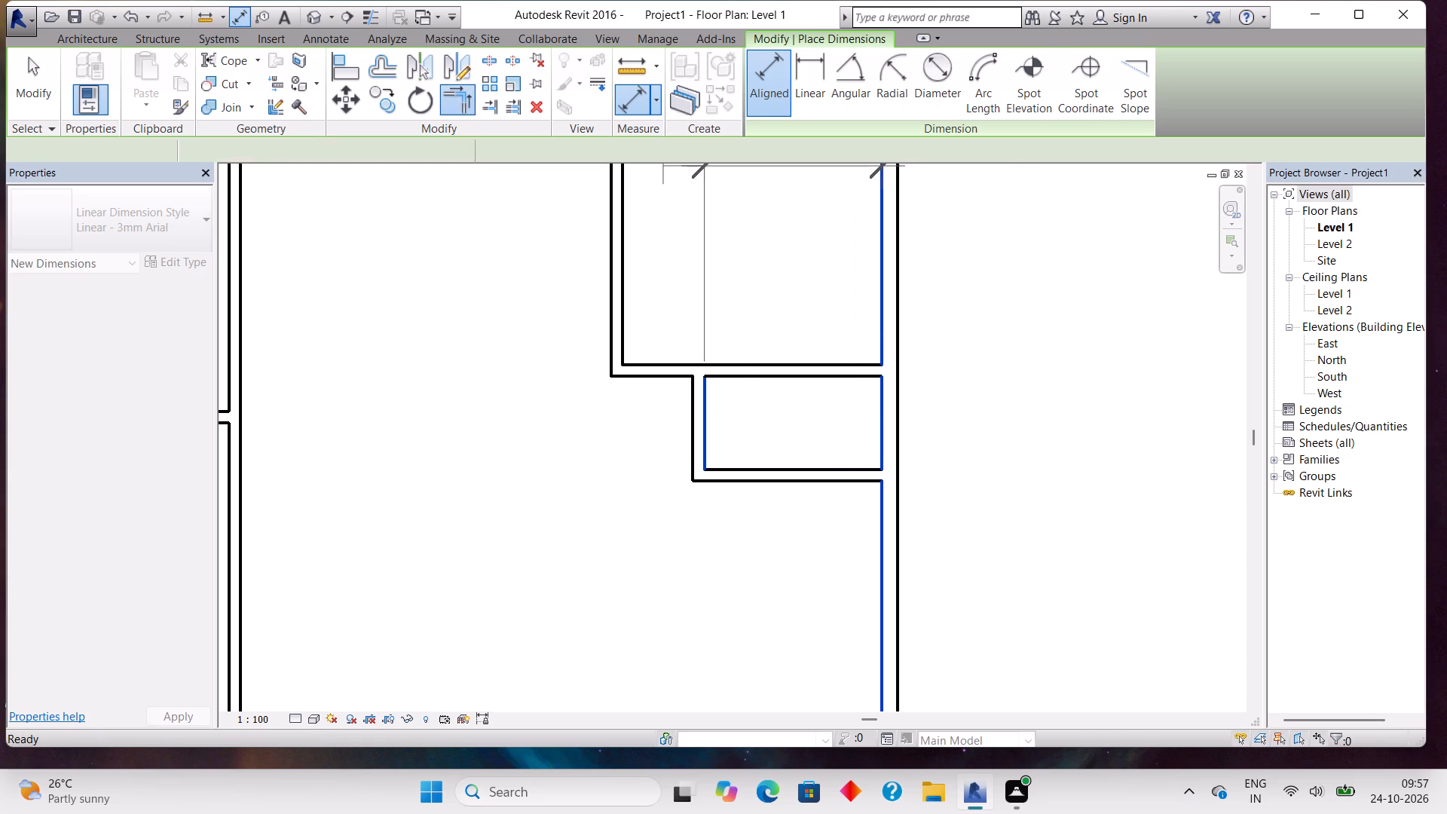
{"action": "scroll", "coordinate": [675, 389], "scroll_direction": "down", "scroll_amount": 8}
{"action": "left_click", "coordinate": [657, 326]}
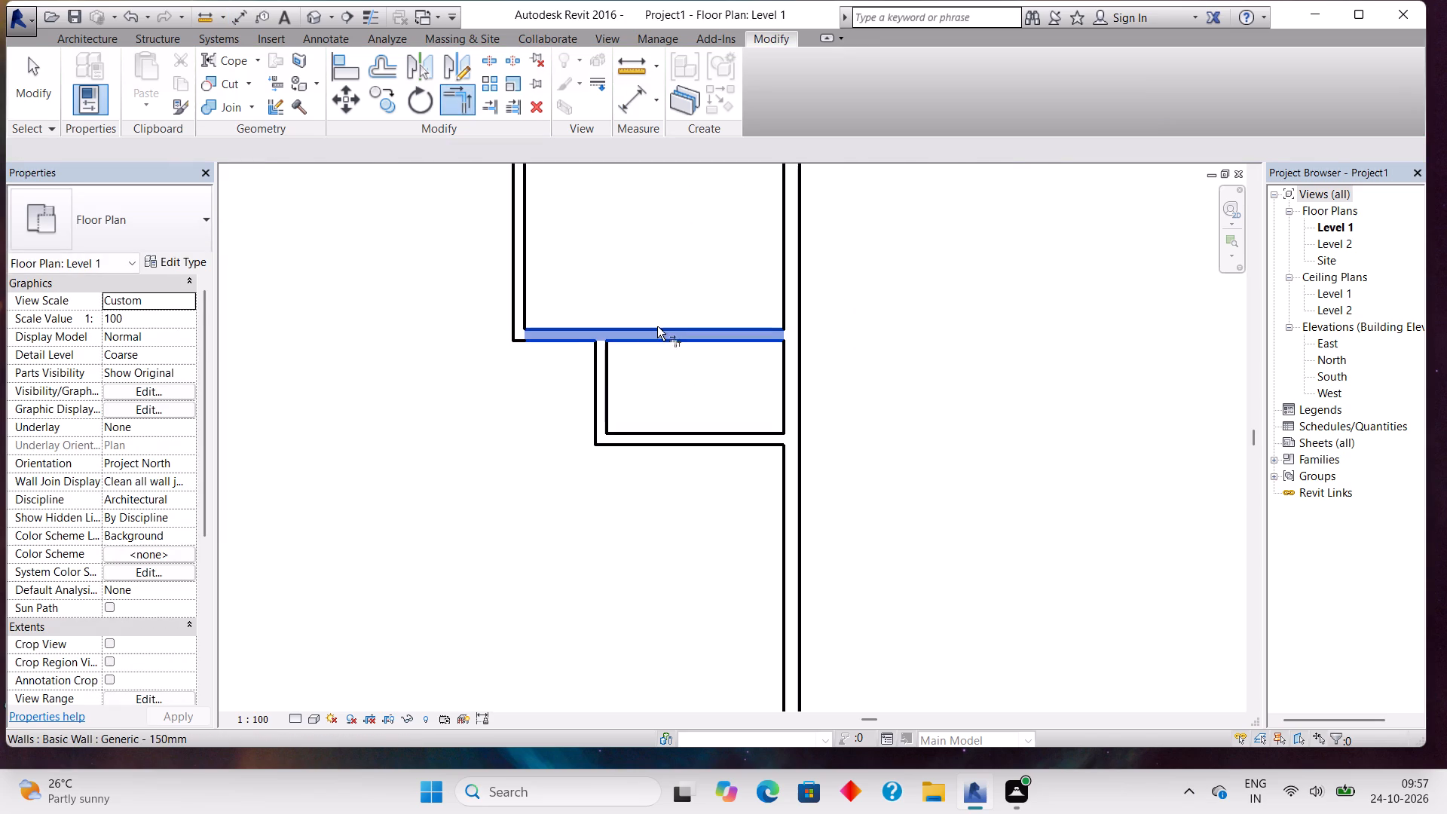
{"action": "left_click", "coordinate": [592, 364]}
{"action": "scroll", "coordinate": [560, 366], "scroll_direction": "down", "scroll_amount": 4}
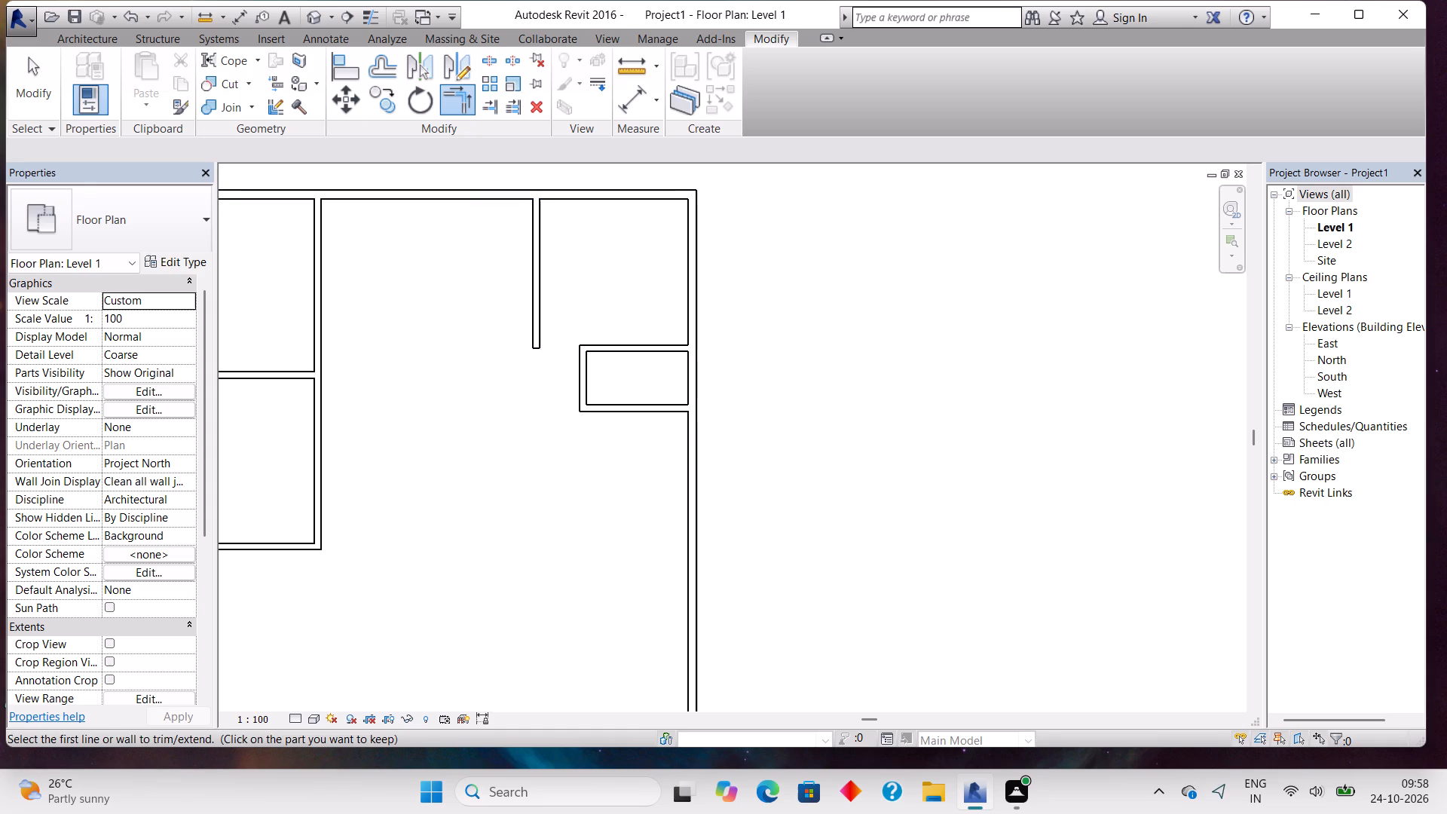
Extend the upper-right room's left wall downward with a Generic - 150mm wall about 4'-10" long, reaching the small room's bottom wall level.
{"action": "left_click", "coordinate": [102, 35]}
{"action": "left_click", "coordinate": [96, 69]}
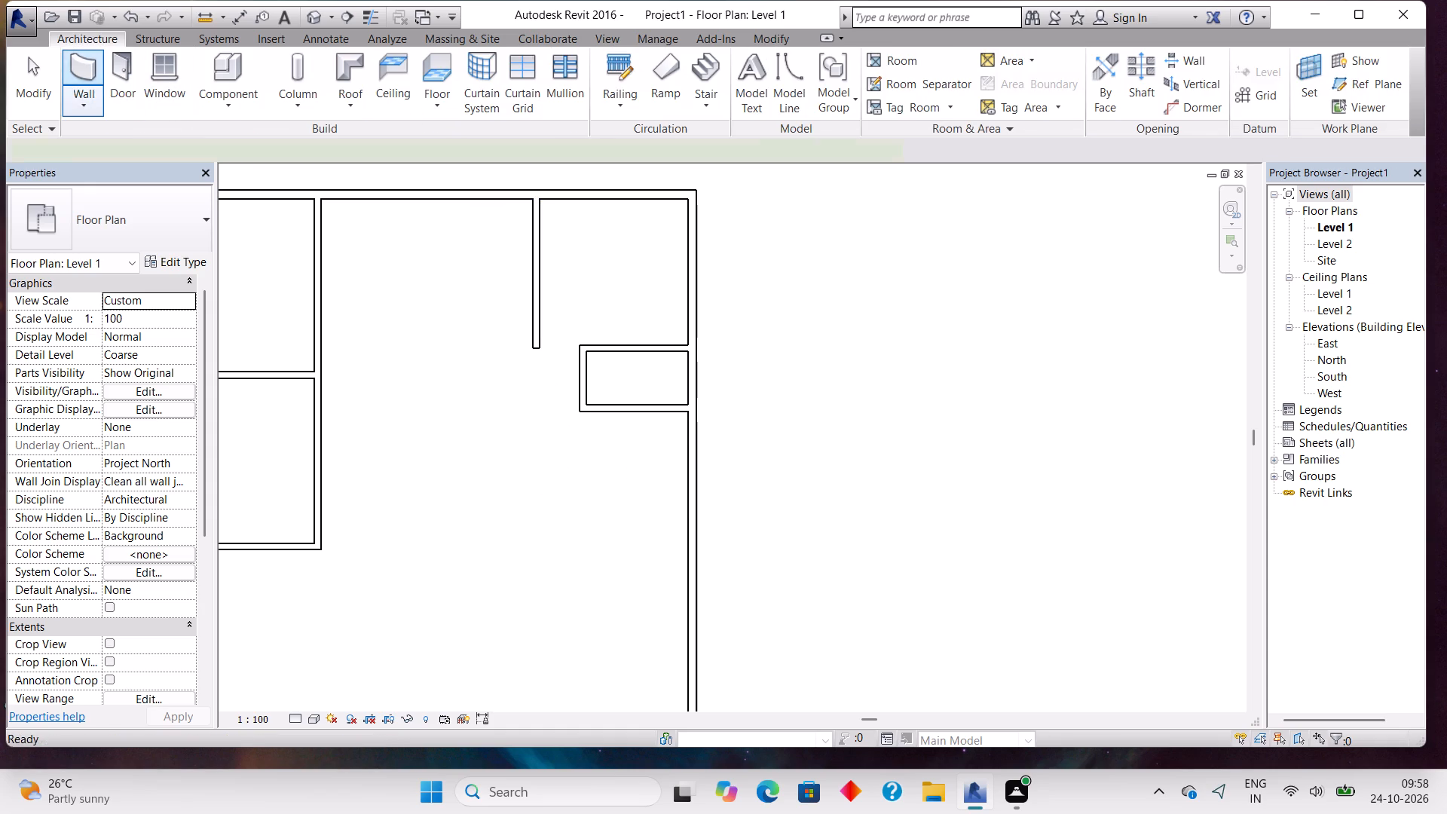
{"action": "scroll", "coordinate": [537, 346], "scroll_direction": "up", "scroll_amount": 2}
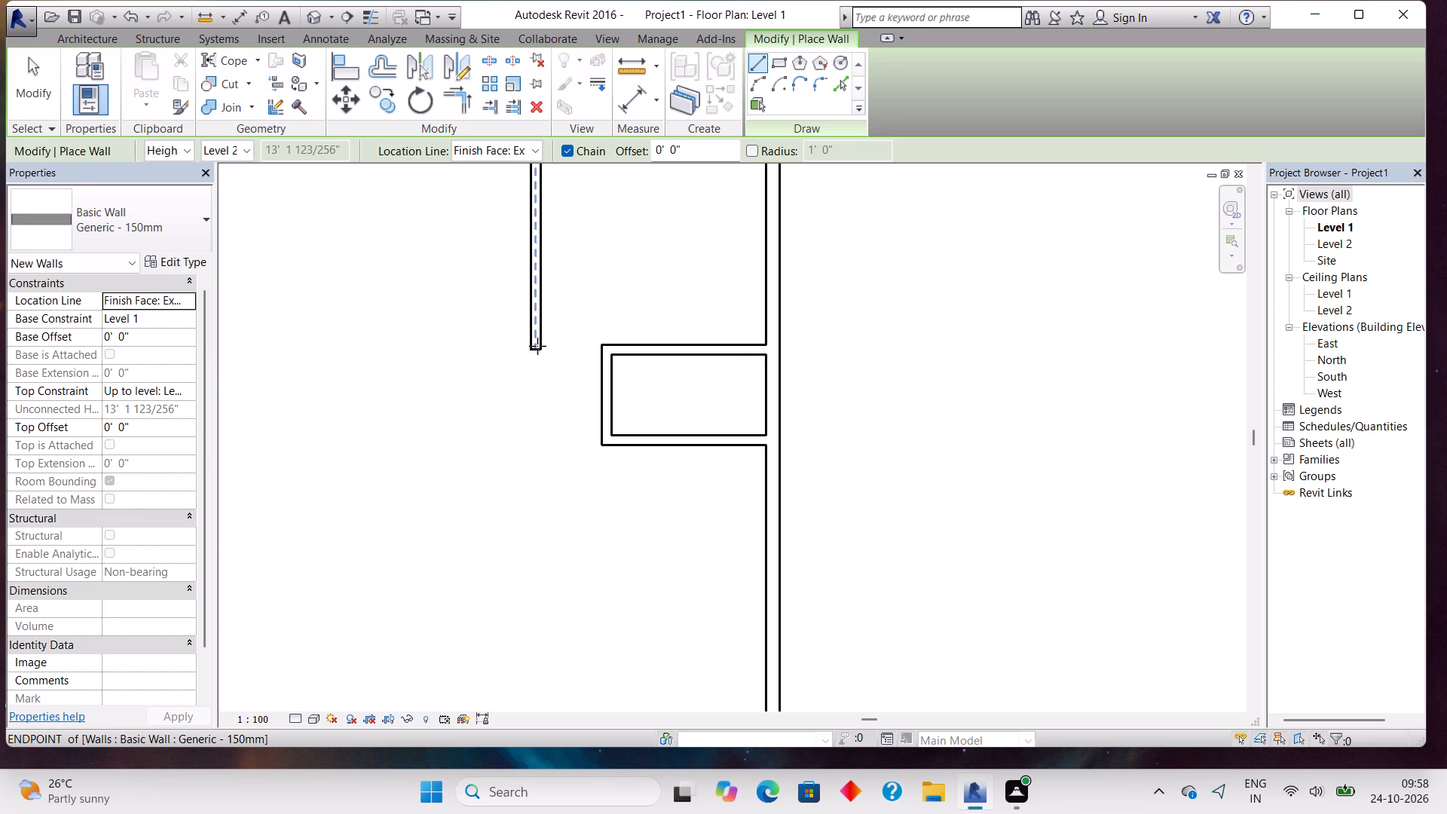
{"action": "scroll", "coordinate": [537, 346], "scroll_direction": "up", "scroll_amount": 5}
{"action": "left_click", "coordinate": [526, 358]}
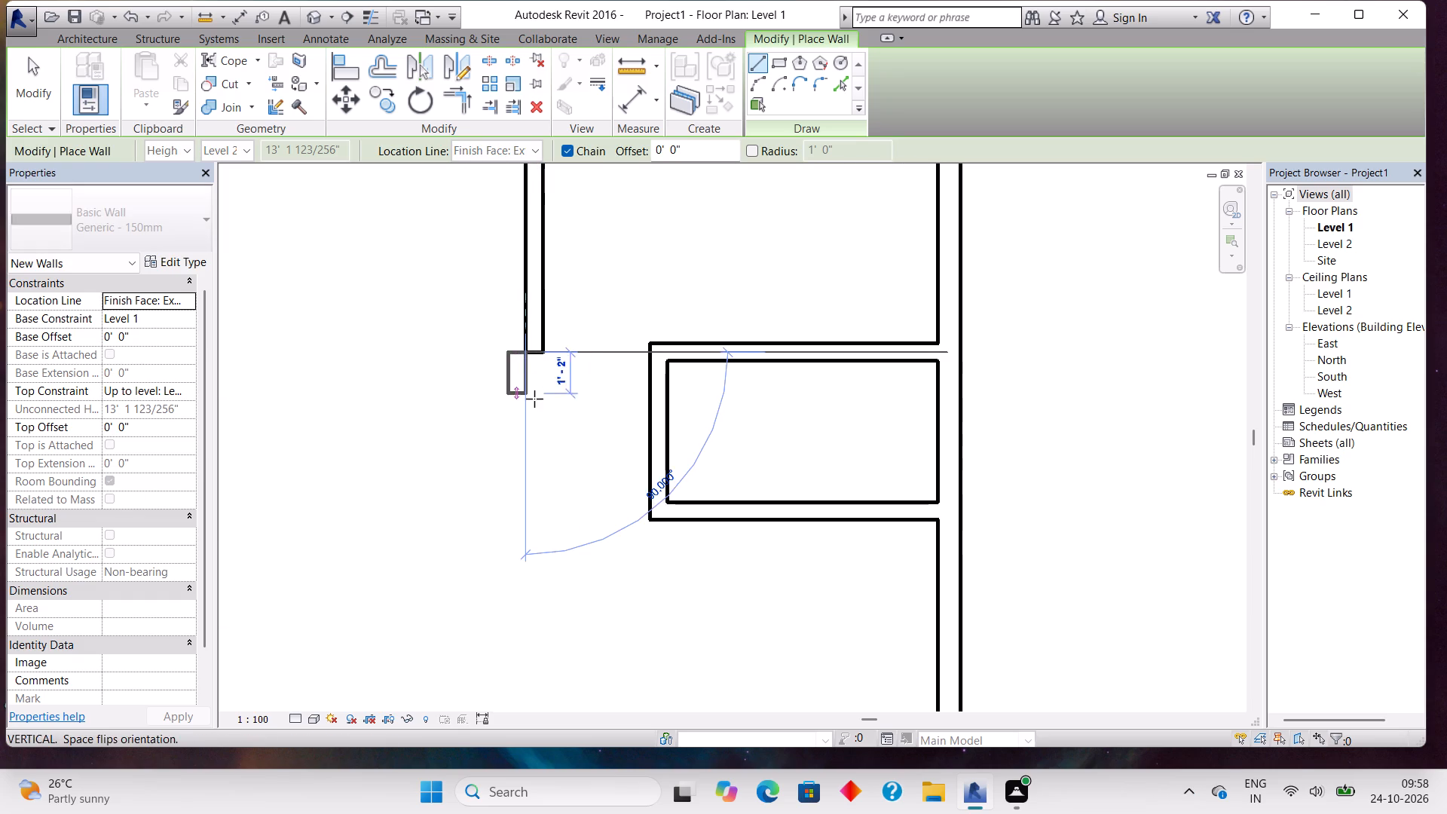
{"action": "key", "text": "space"}
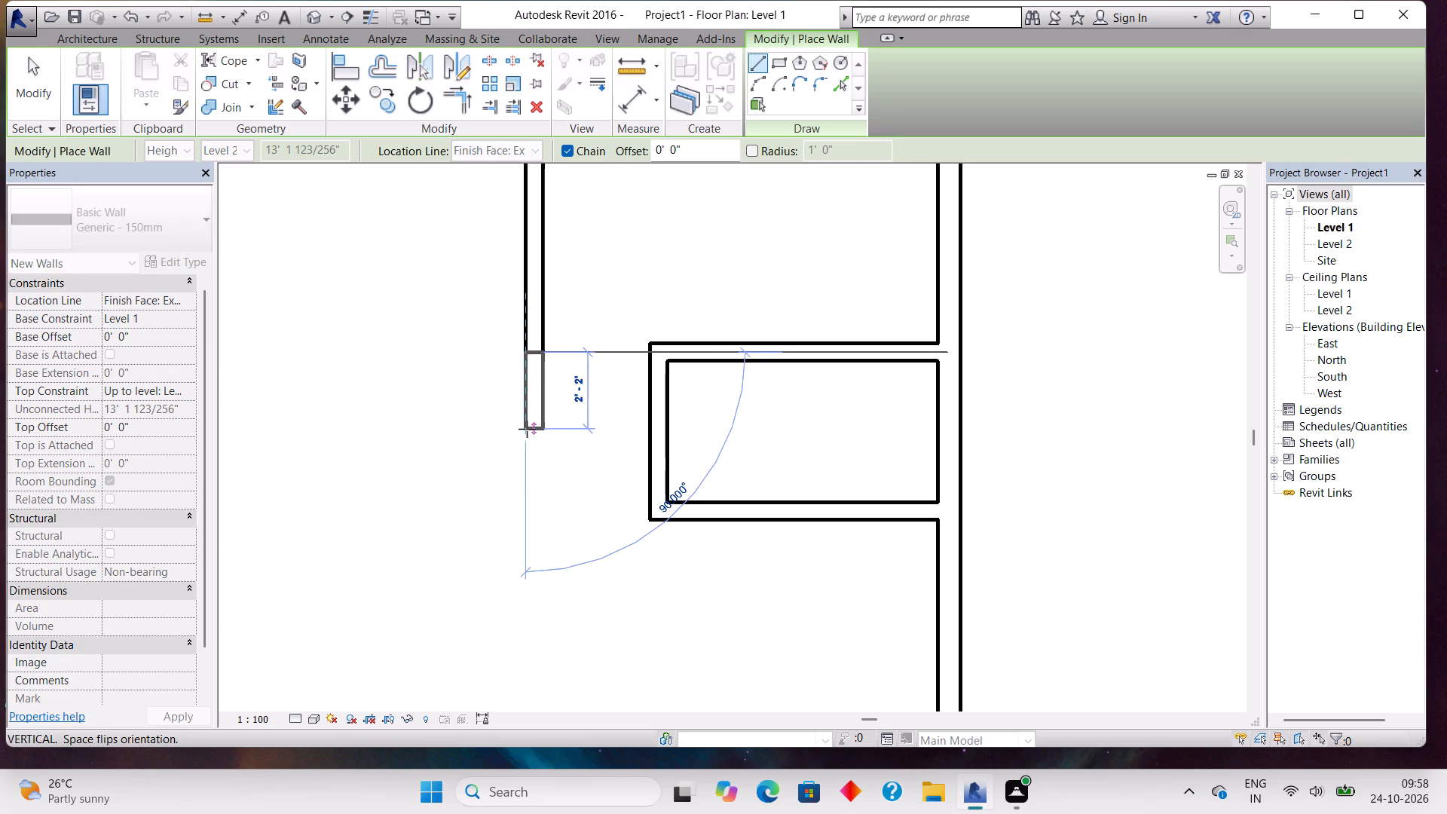
{"action": "left_click", "coordinate": [515, 525]}
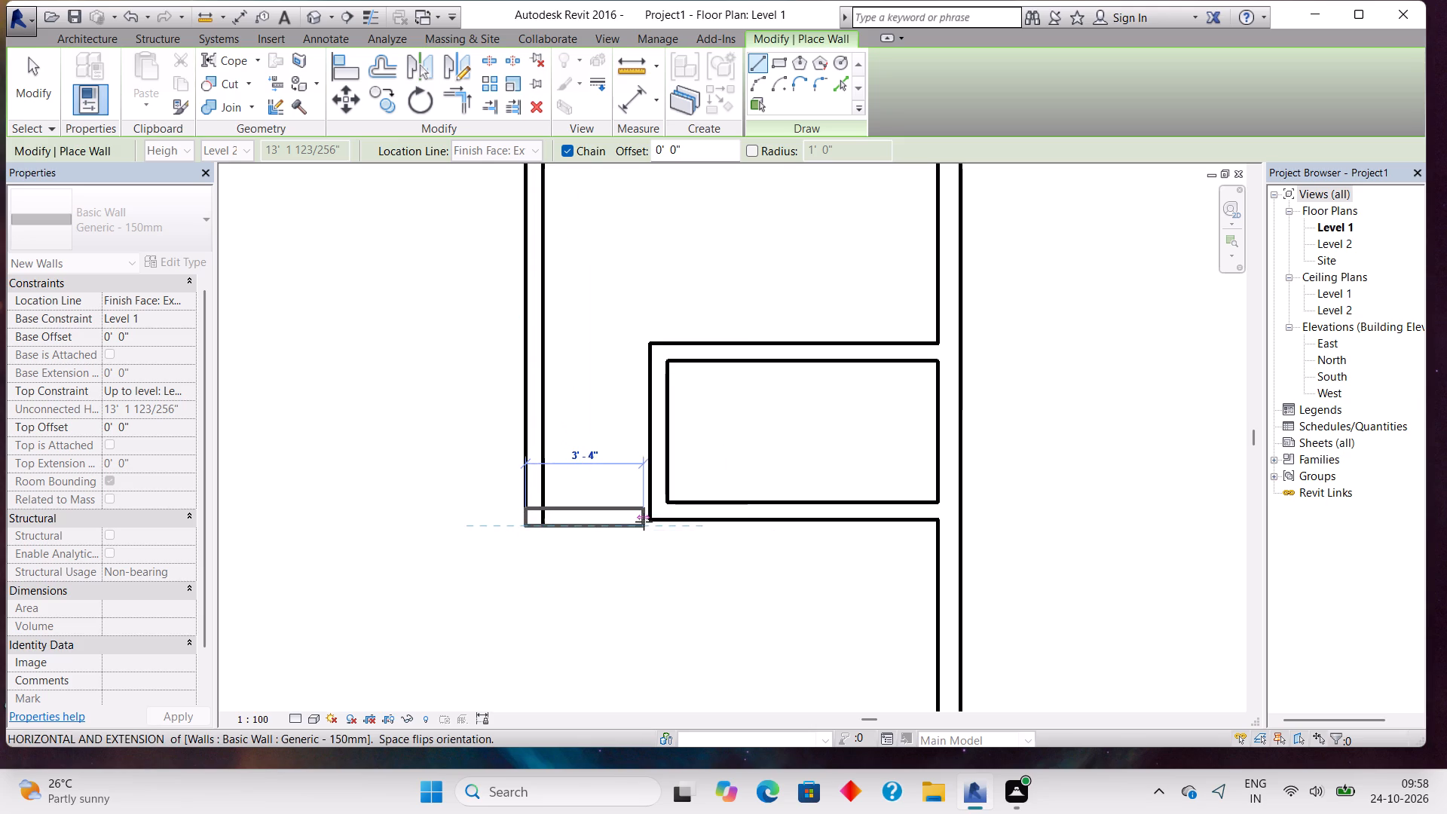
{"action": "key", "text": "Escape"}
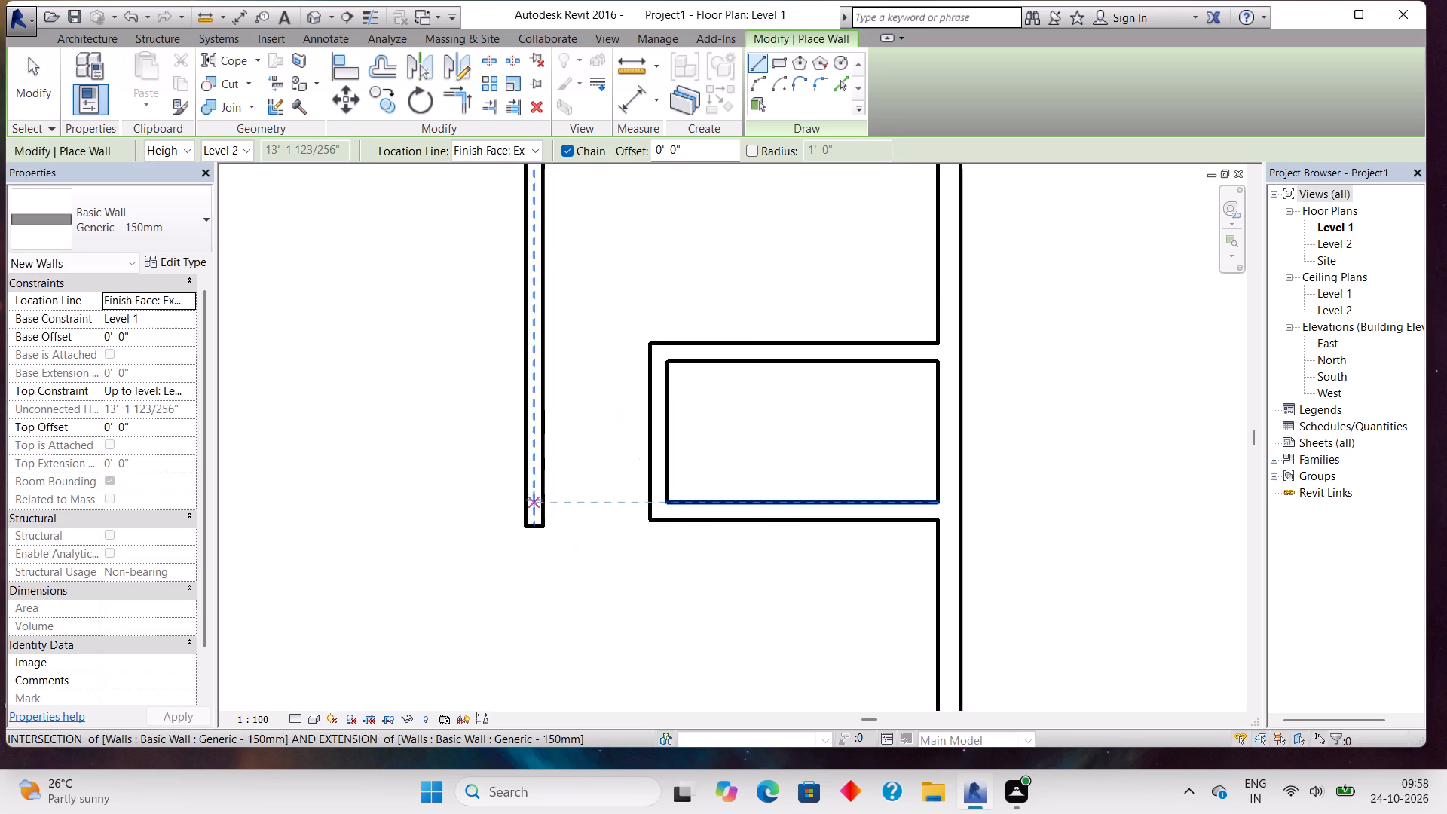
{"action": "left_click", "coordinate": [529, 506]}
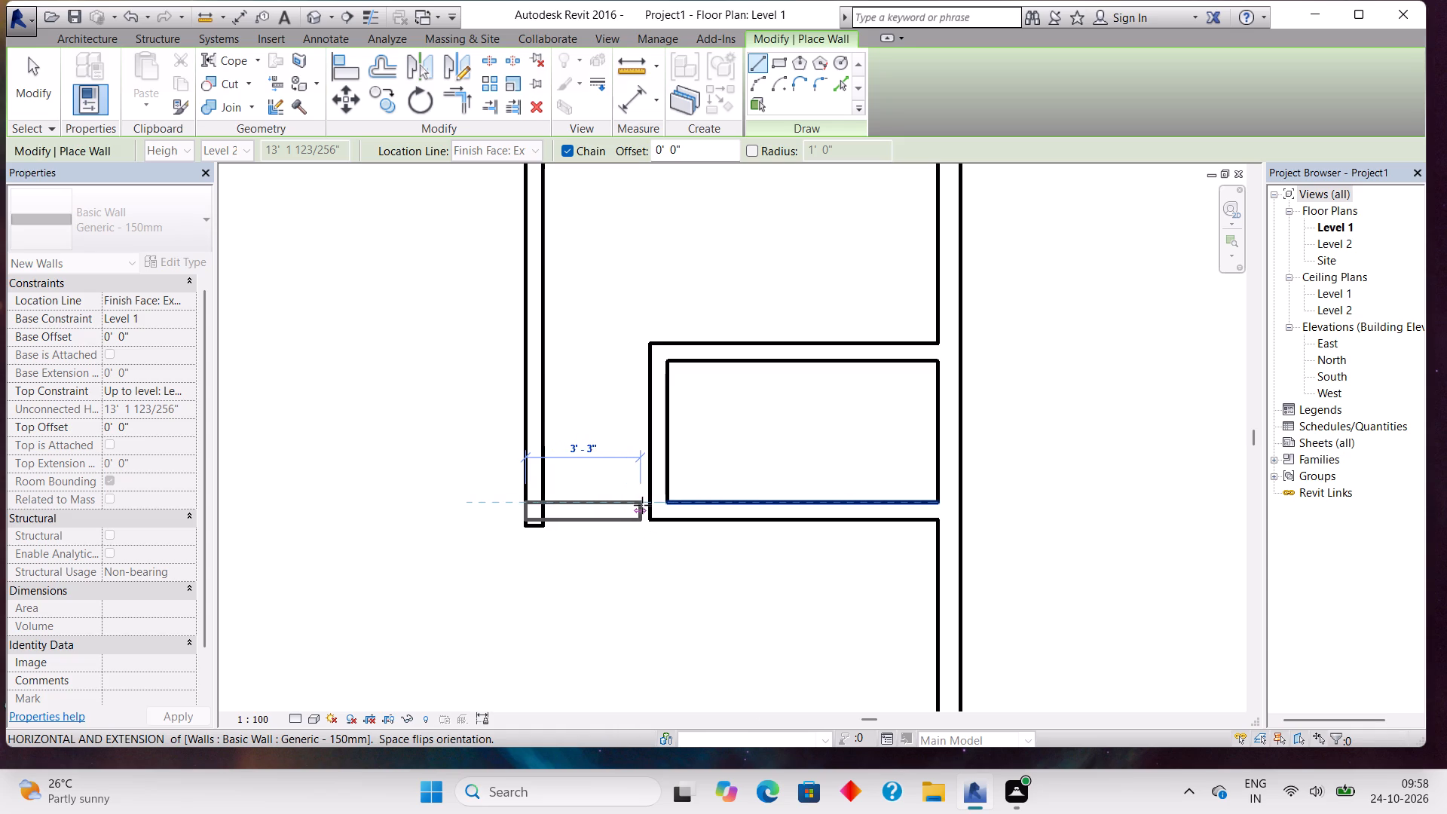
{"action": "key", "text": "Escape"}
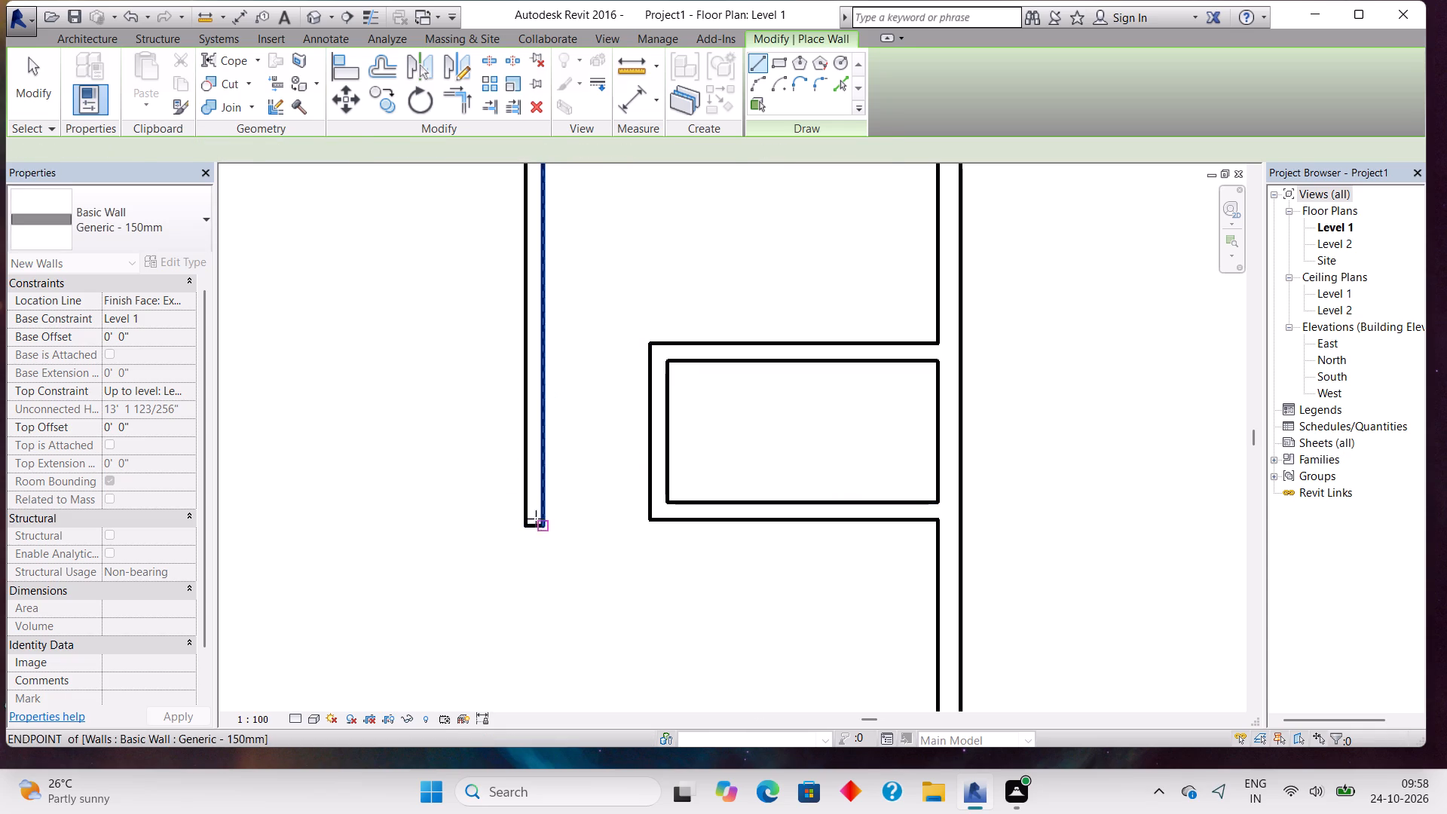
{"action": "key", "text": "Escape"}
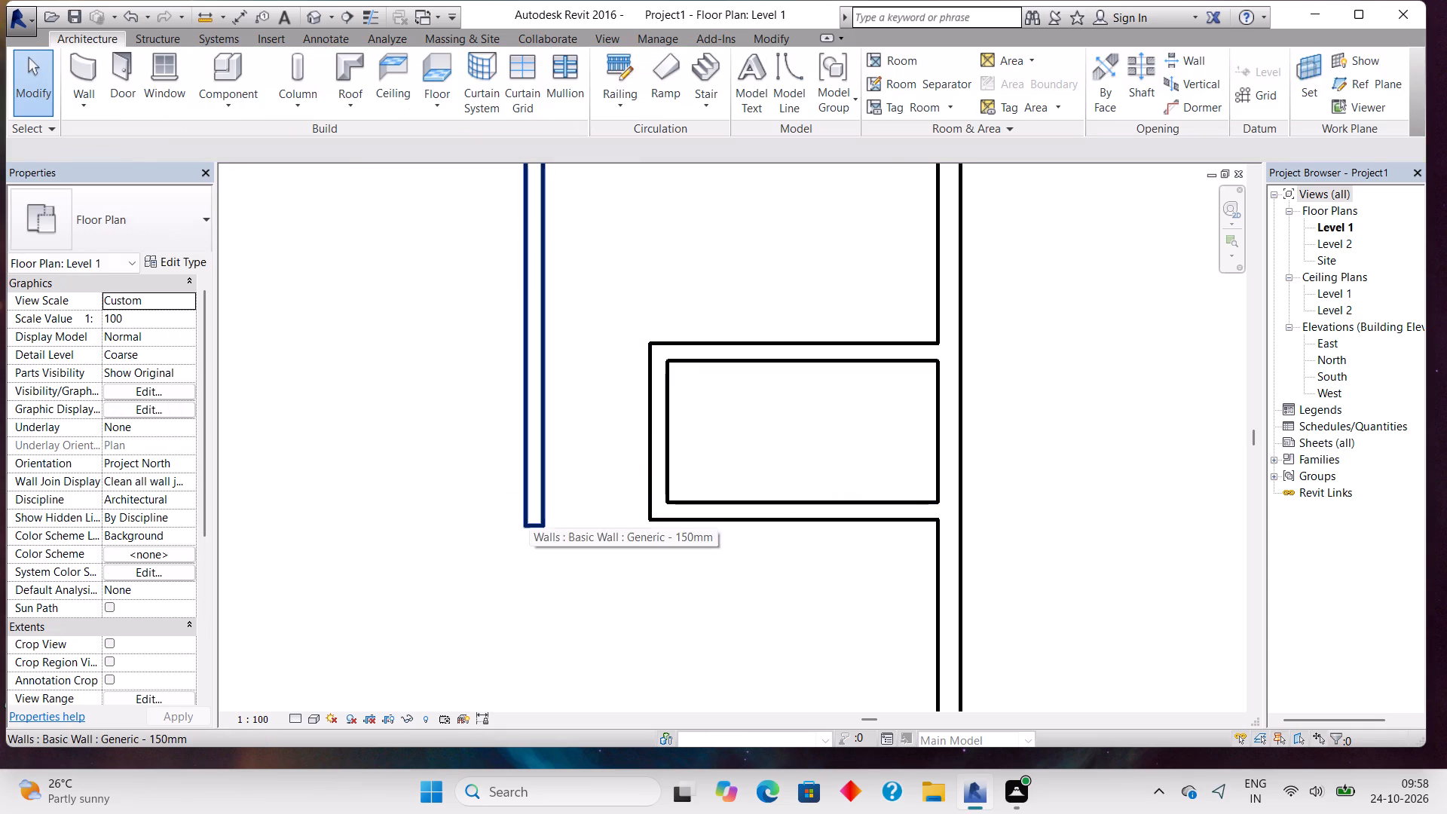
Shorten the extended wall from its lower end to an overall length of 16'-3".
{"action": "left_click", "coordinate": [525, 501]}
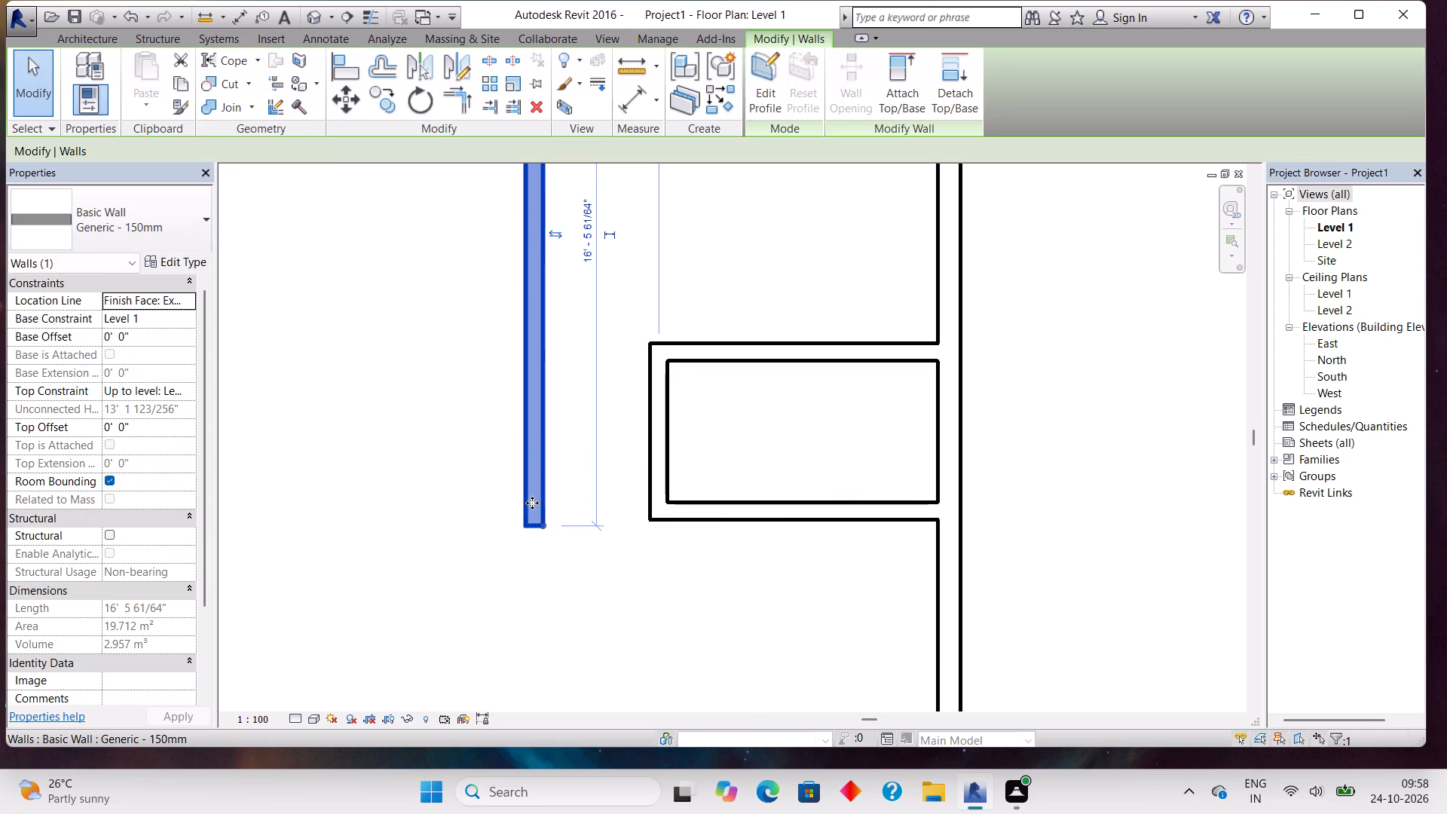
{"action": "left_click_drag", "start_coordinate": [544, 527], "coordinate": [540, 516]}
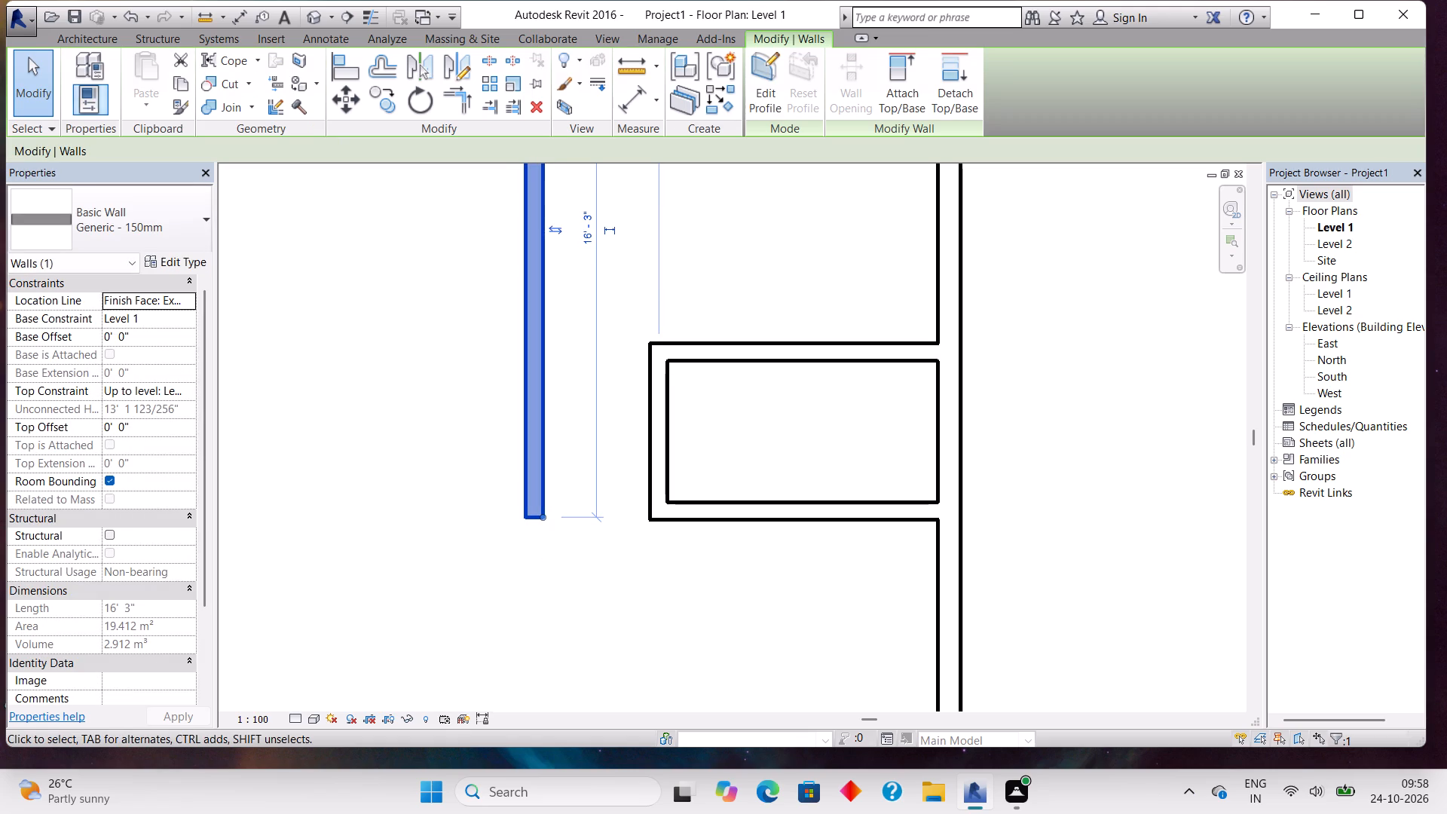
Draw a Generic - 150mm wall from the extended wall's lower end to the small room's lower-left corner, in line with its bottom wall.
{"action": "left_click", "coordinate": [102, 30]}
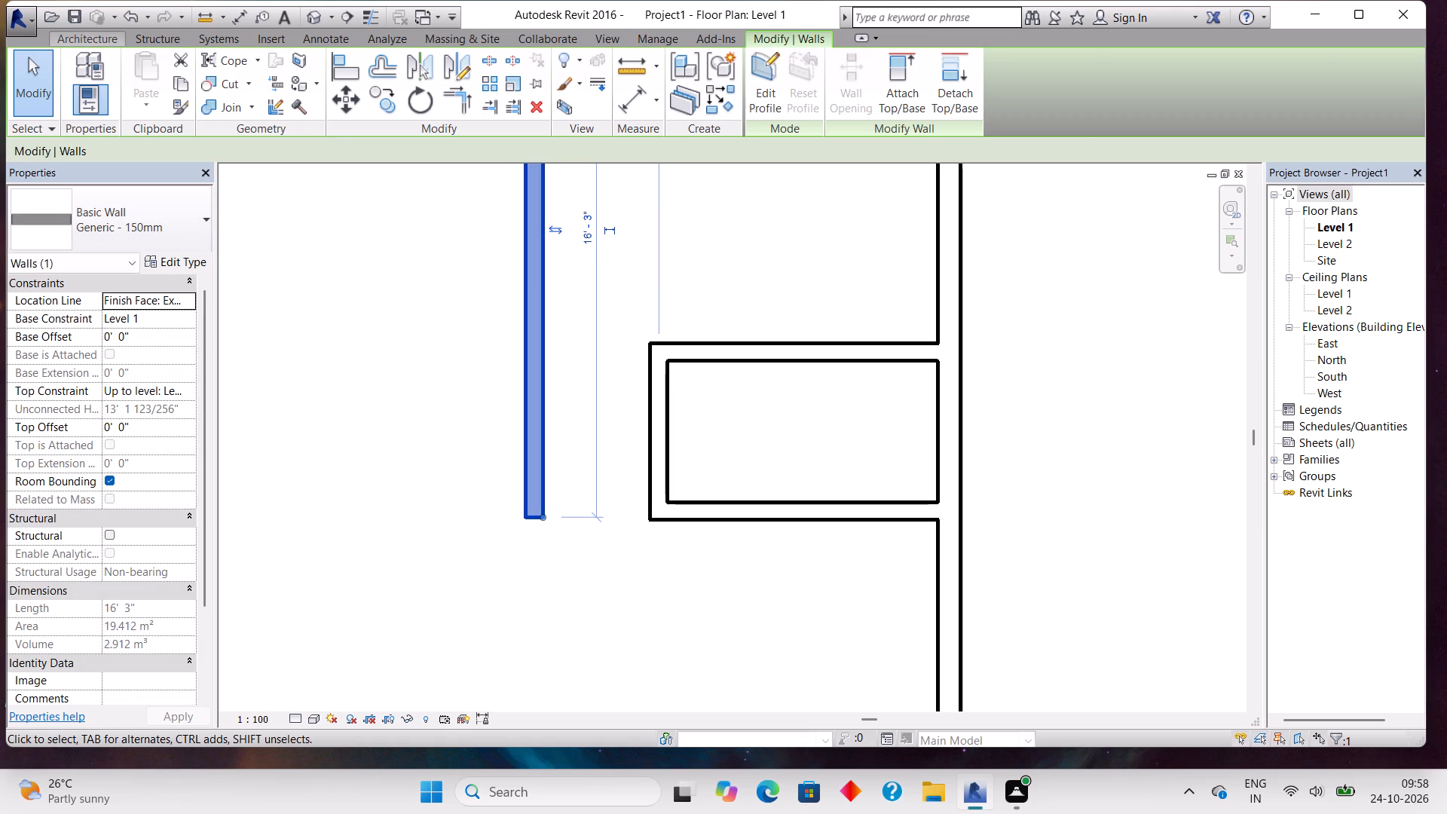
{"action": "left_click", "coordinate": [108, 42]}
{"action": "left_click", "coordinate": [93, 61]}
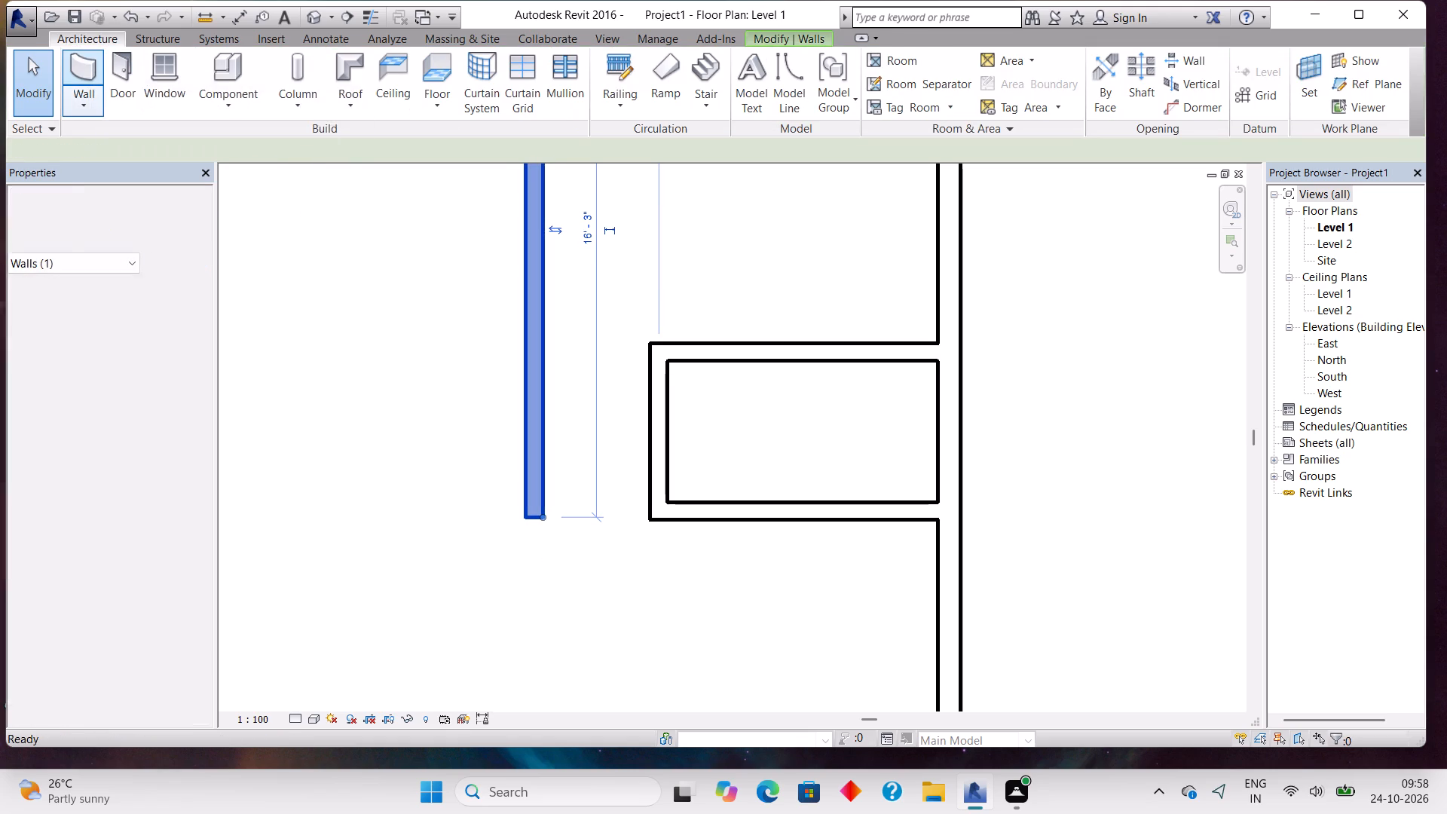
{"action": "left_click", "coordinate": [524, 498]}
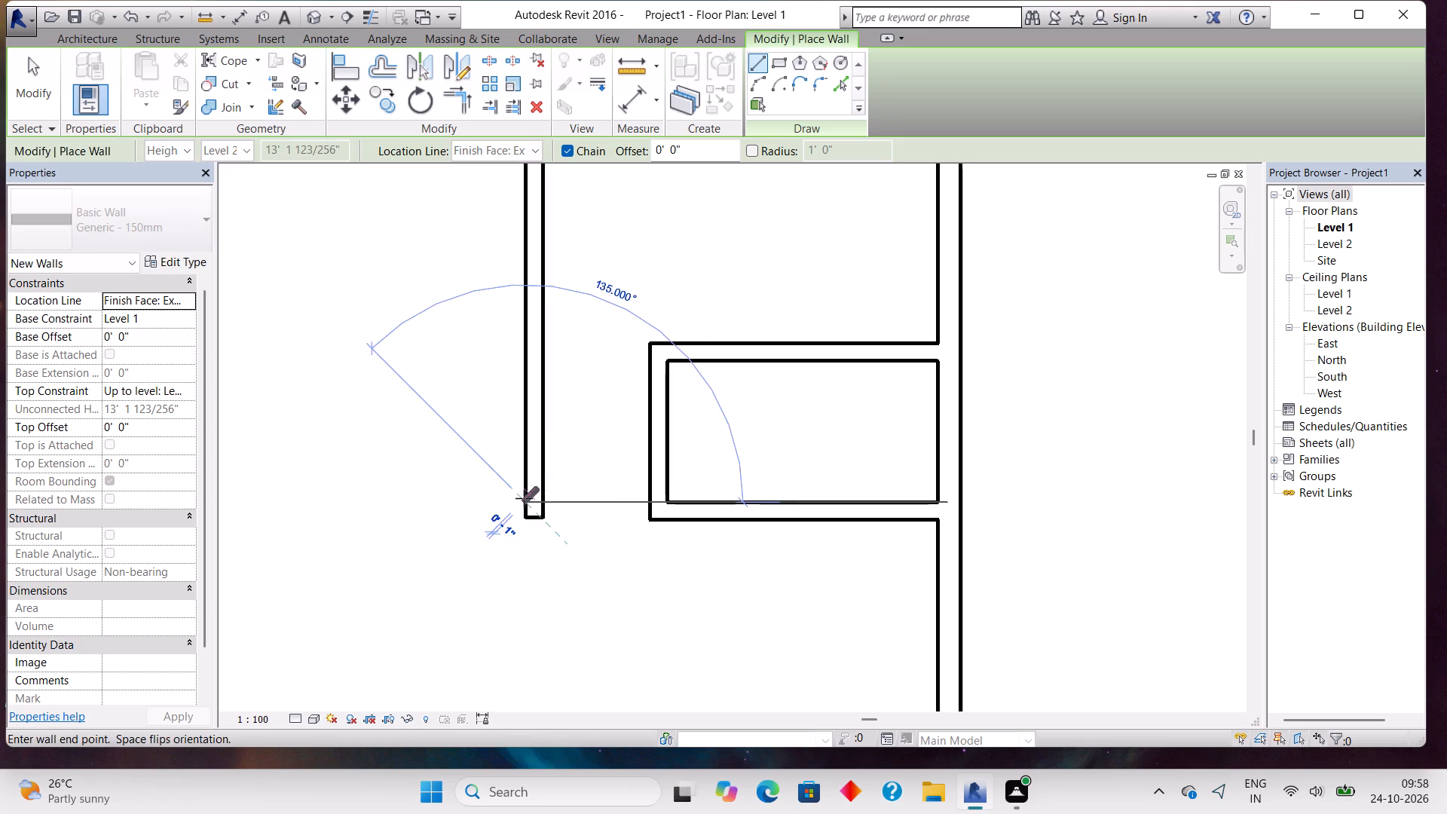
{"action": "left_click", "coordinate": [655, 503]}
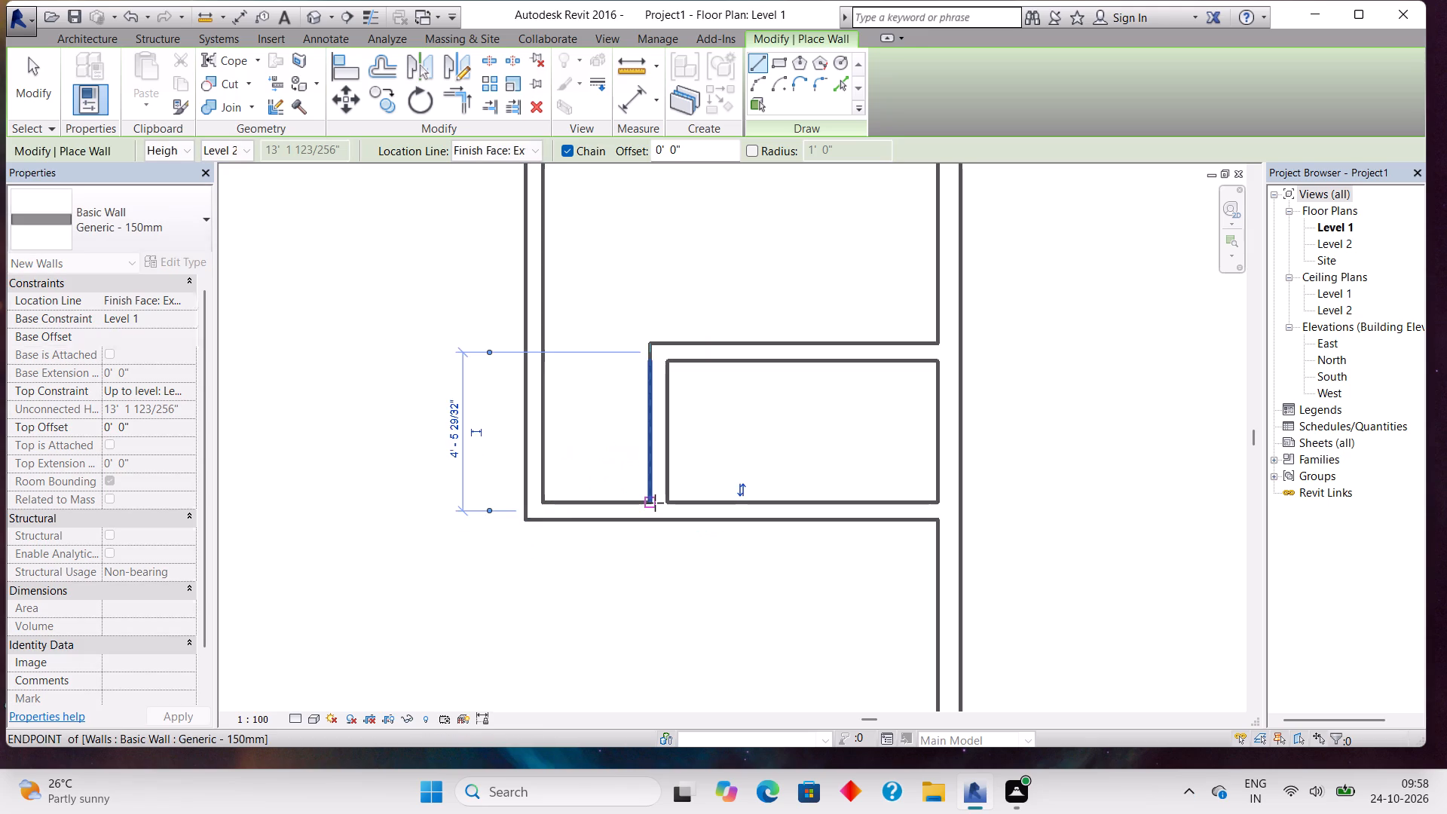
{"action": "key", "text": "Escape"}
Draw a narrow room's walls below the small room: one downward 4'-0" from the exterior wall, then one across to the exterior wall.
{"action": "scroll", "coordinate": [655, 503], "scroll_direction": "down", "scroll_amount": 6}
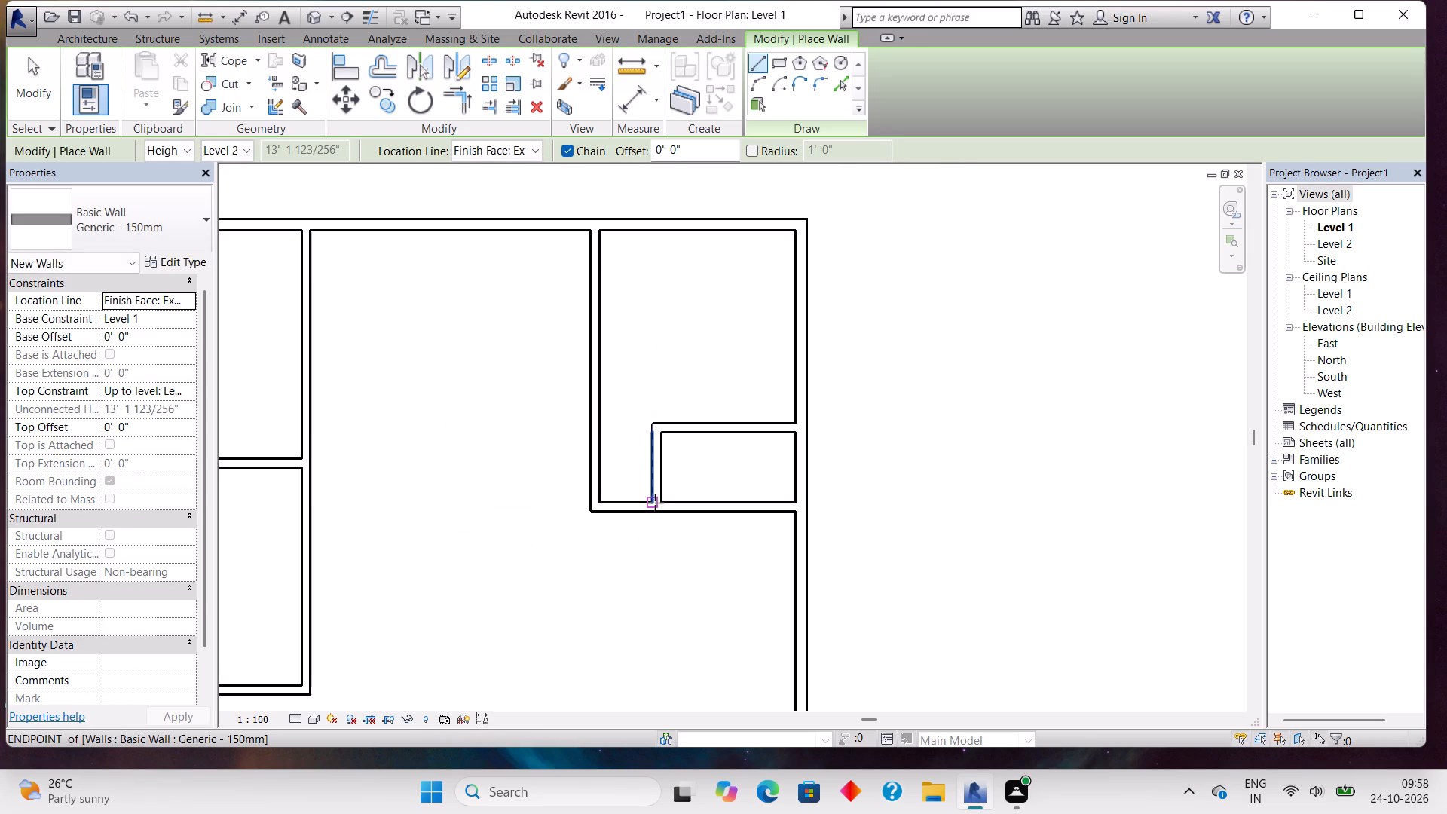
{"action": "scroll", "coordinate": [655, 503], "scroll_direction": "down", "scroll_amount": 4}
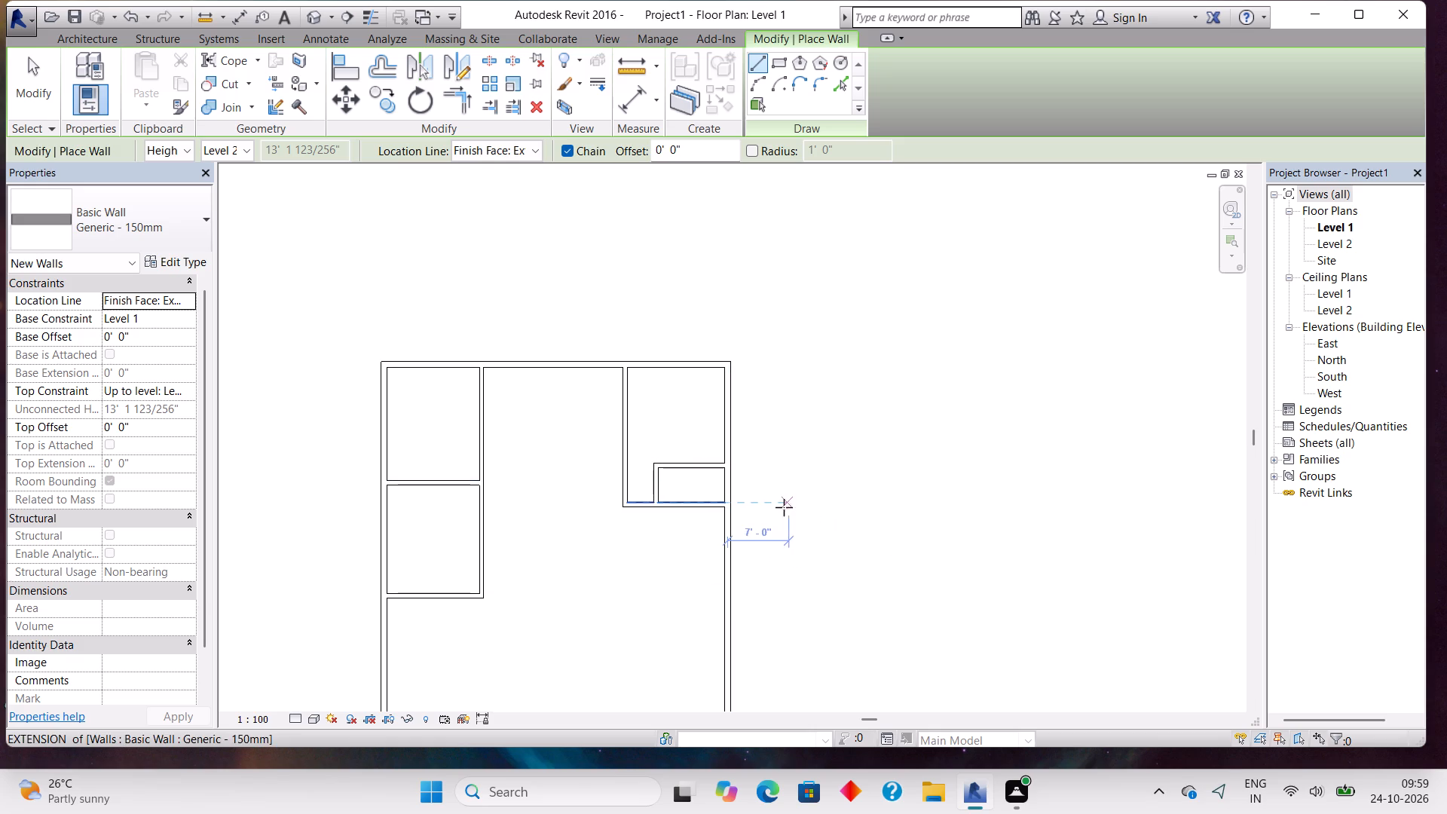
{"action": "scroll", "coordinate": [533, 566], "scroll_direction": "up", "scroll_amount": 3}
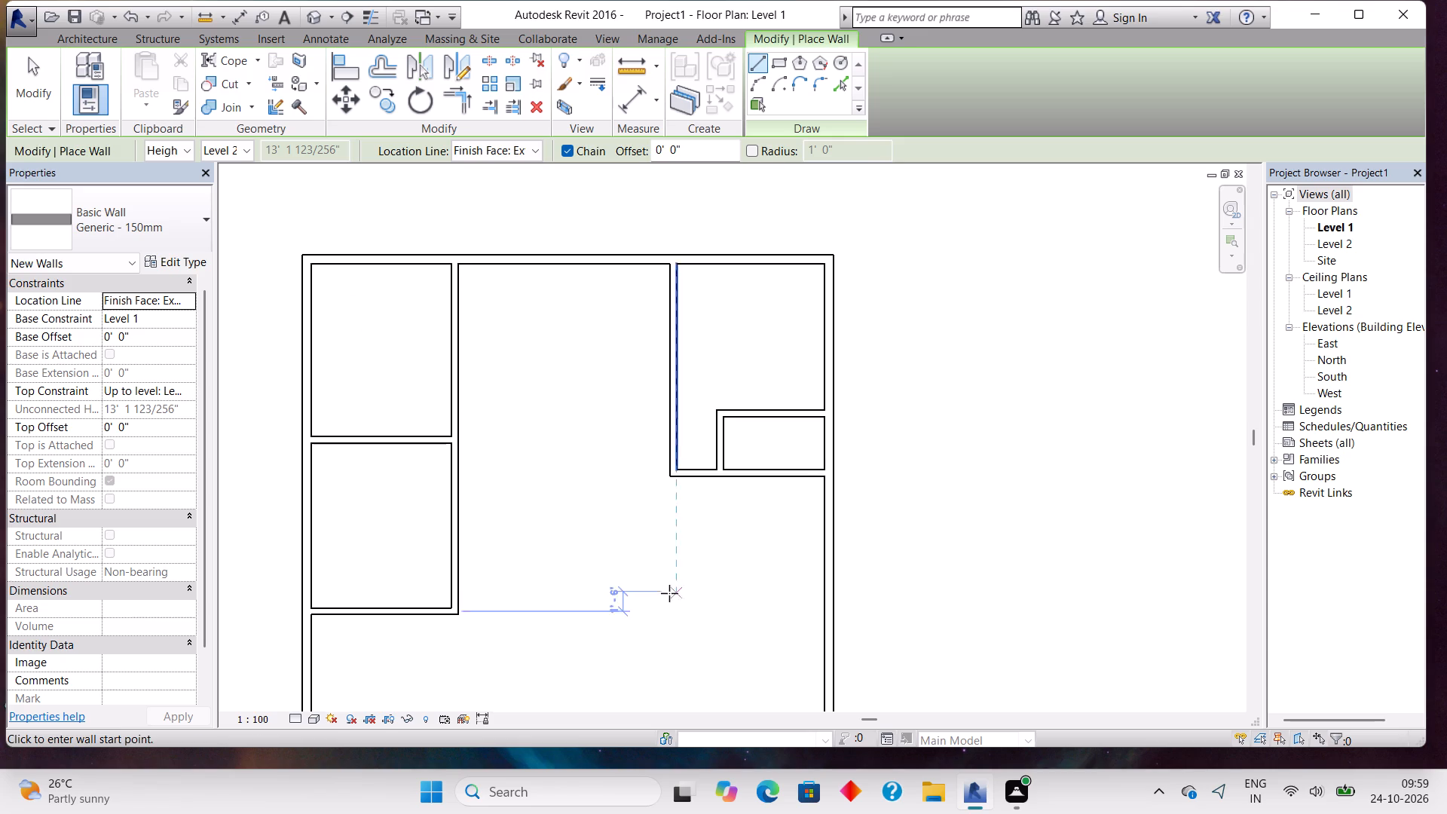
{"action": "middle_click_drag", "start_coordinate": [669, 593], "coordinate": [678, 476]}
{"action": "scroll", "coordinate": [669, 593], "scroll_direction": "up", "scroll_amount": 1}
{"action": "scroll", "coordinate": [678, 476], "scroll_direction": "up", "scroll_amount": 3}
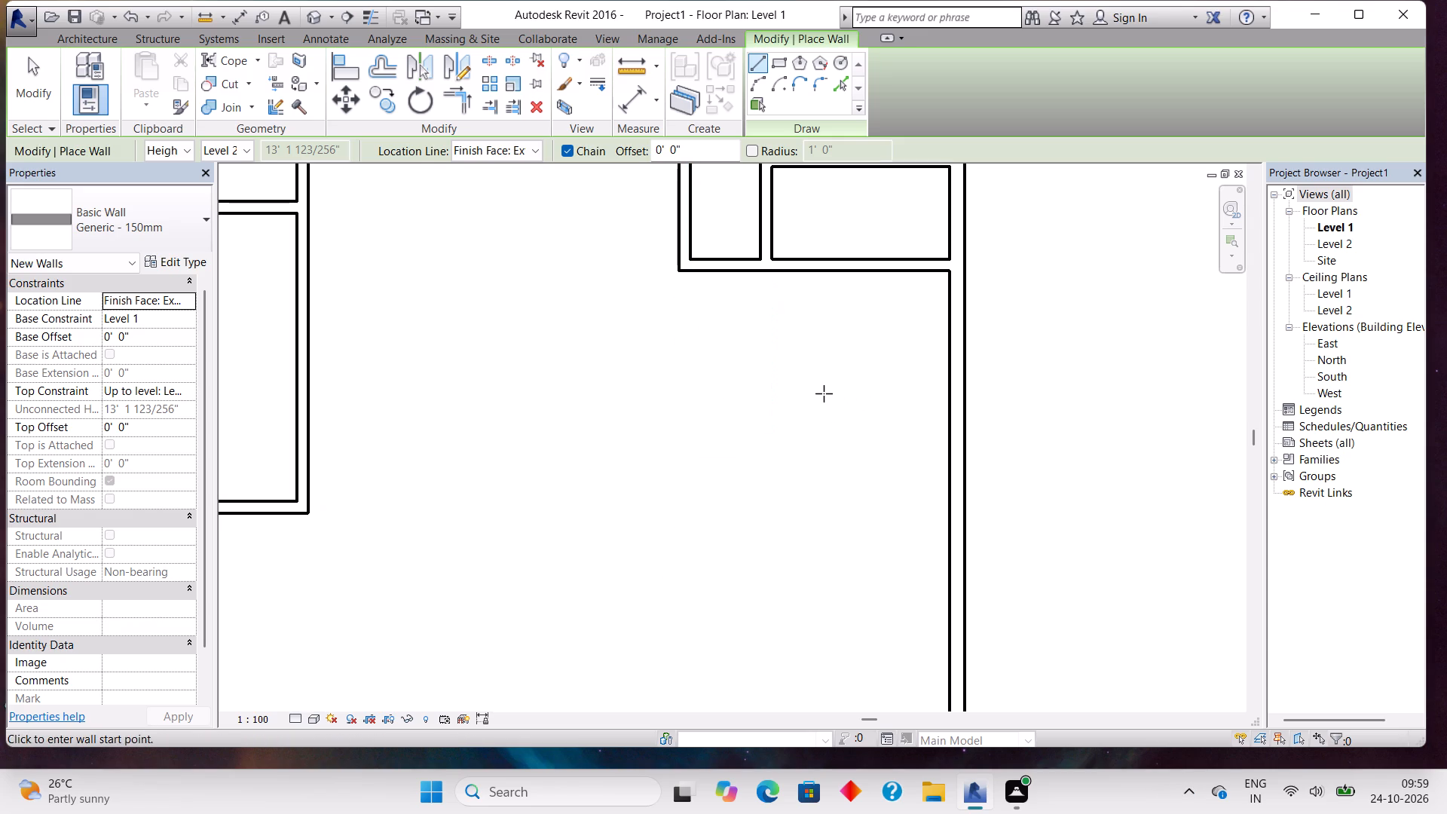
{"action": "key", "text": "Escape"}
{"action": "scroll", "coordinate": [821, 393], "scroll_direction": "up", "scroll_amount": 1}
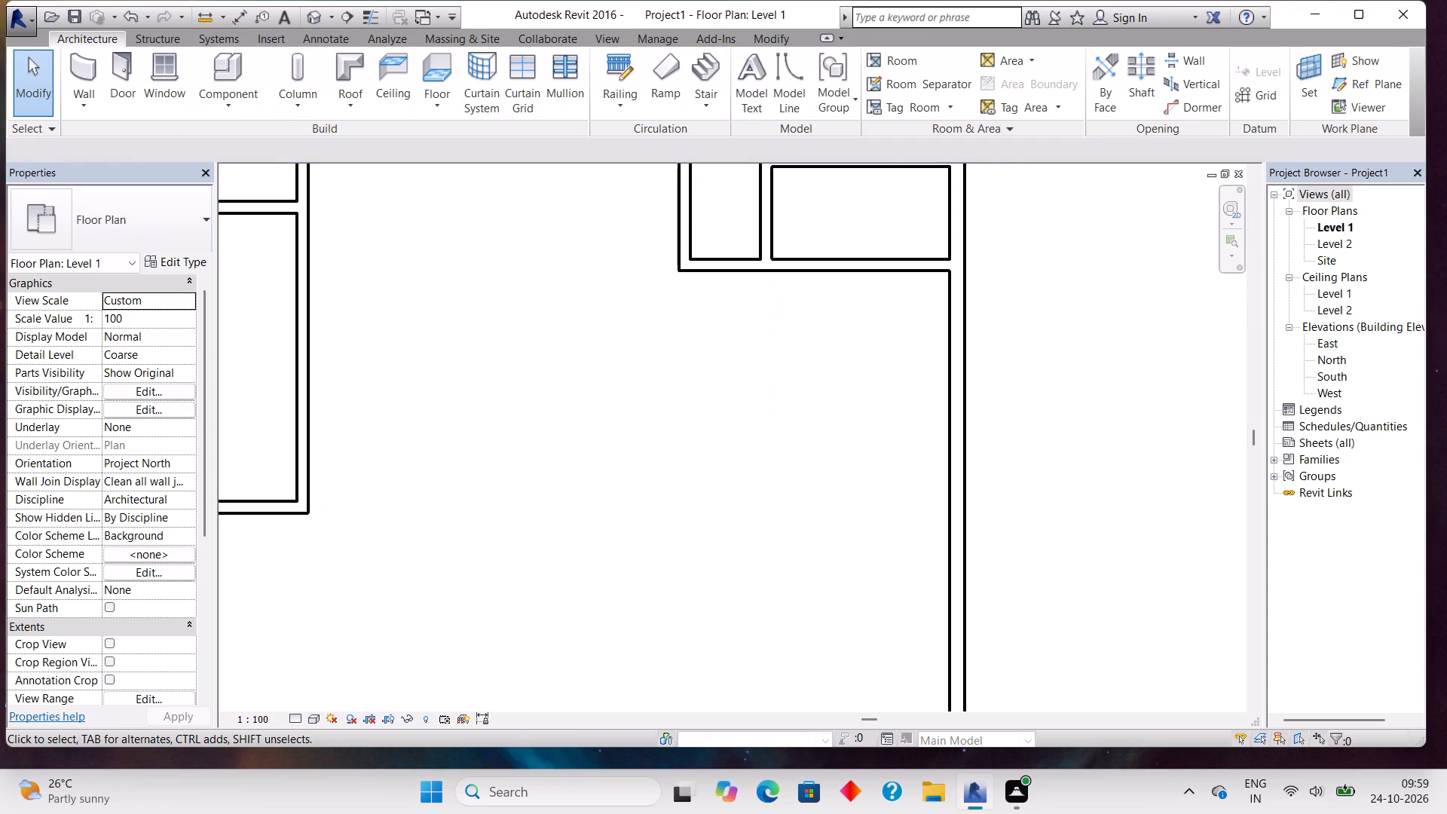
{"action": "middle_click_drag", "start_coordinate": [815, 370], "coordinate": [857, 472]}
{"action": "middle_click", "coordinate": [857, 472]}
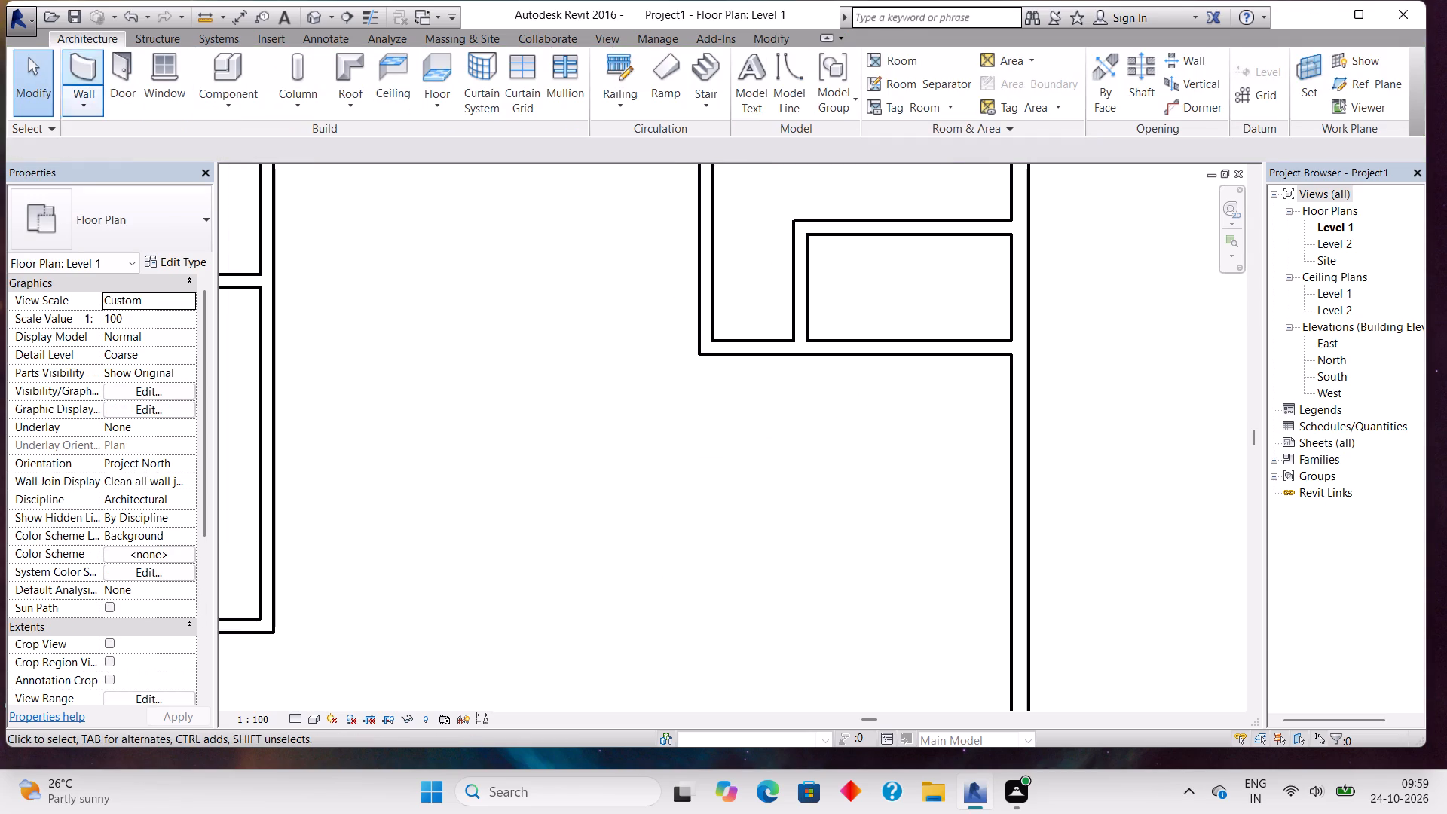
{"action": "left_click", "coordinate": [73, 57]}
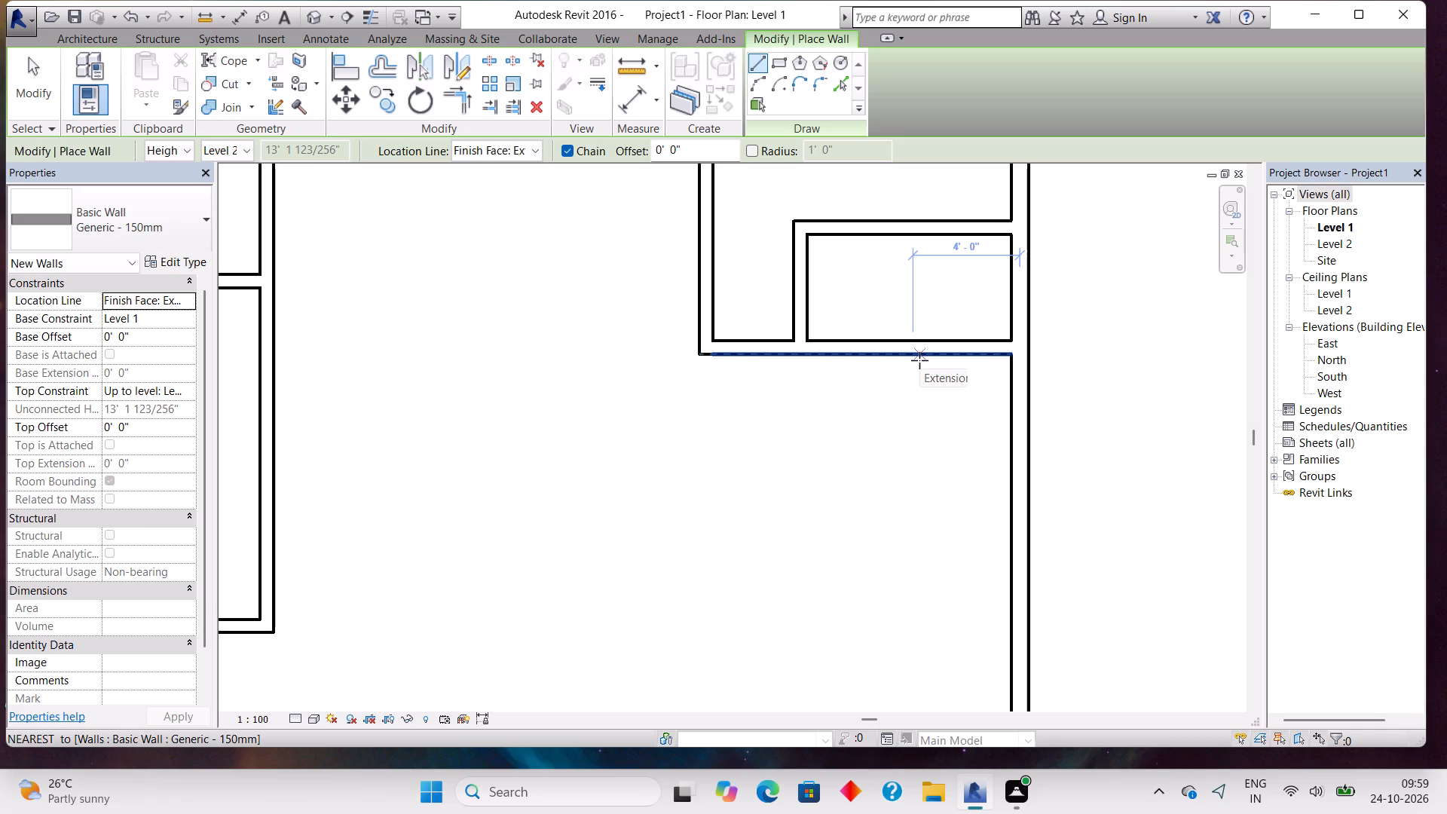
{"action": "left_click", "coordinate": [919, 360]}
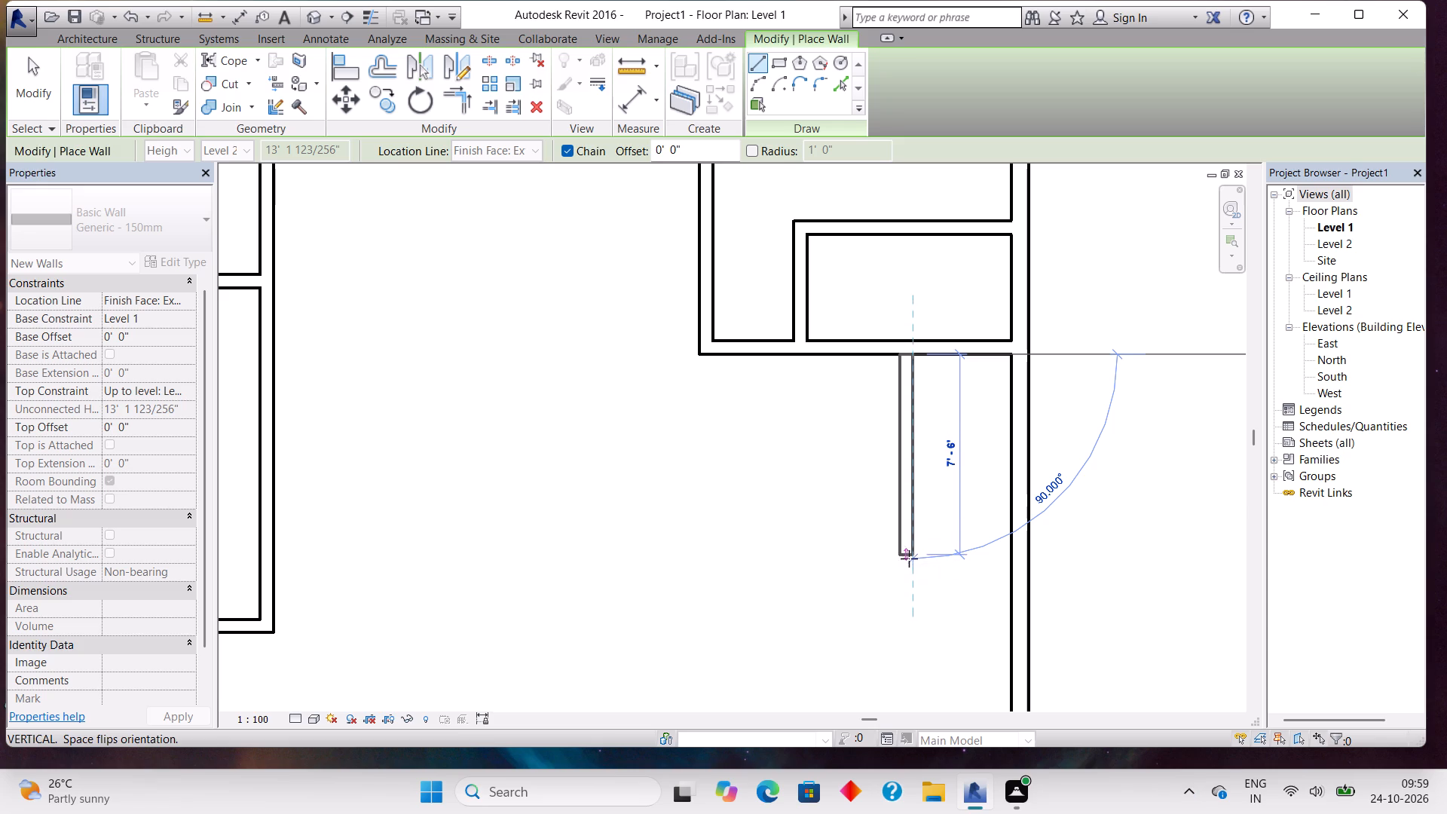
{"action": "left_click", "coordinate": [908, 563]}
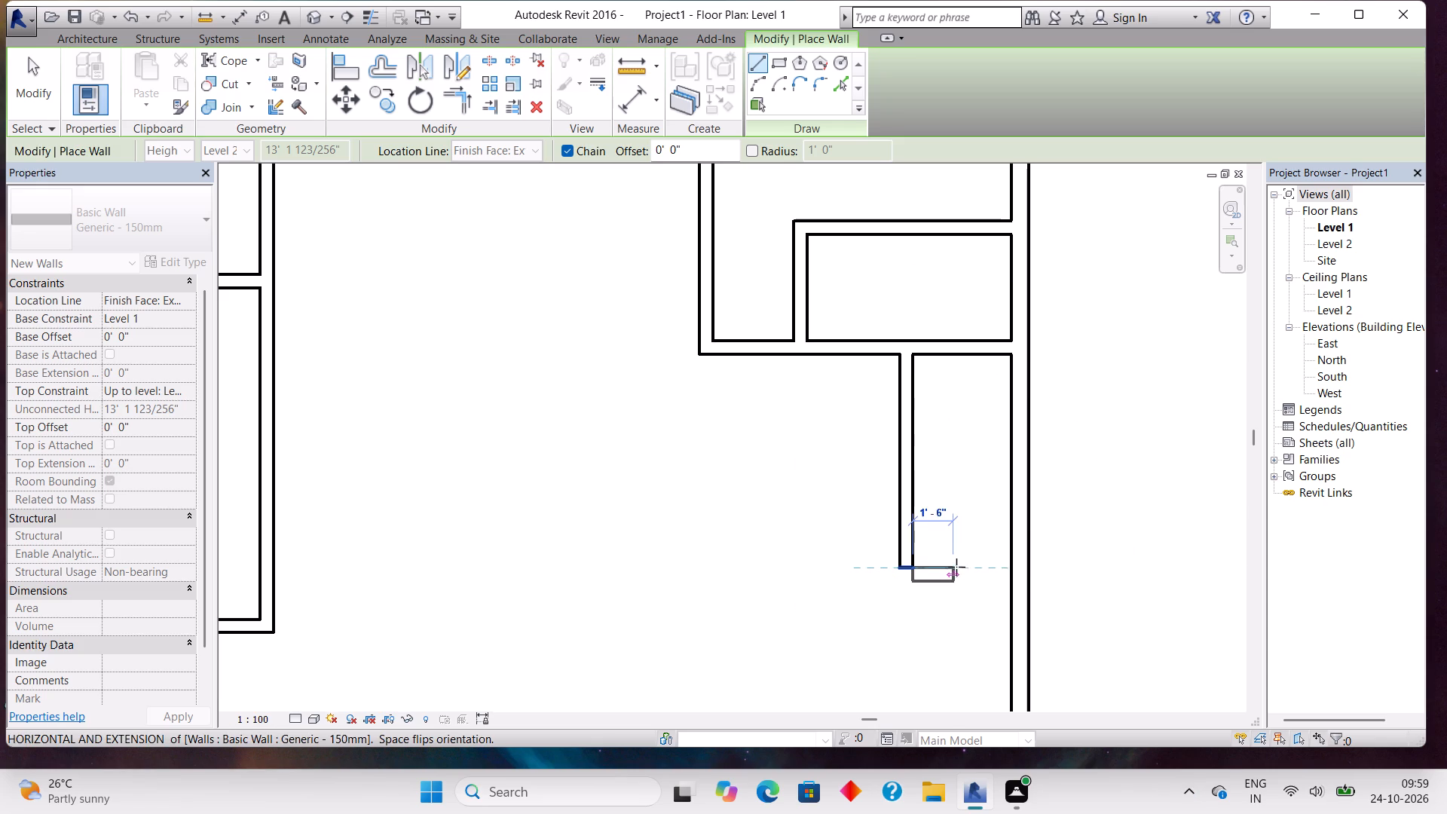
{"action": "left_click", "coordinate": [1008, 577]}
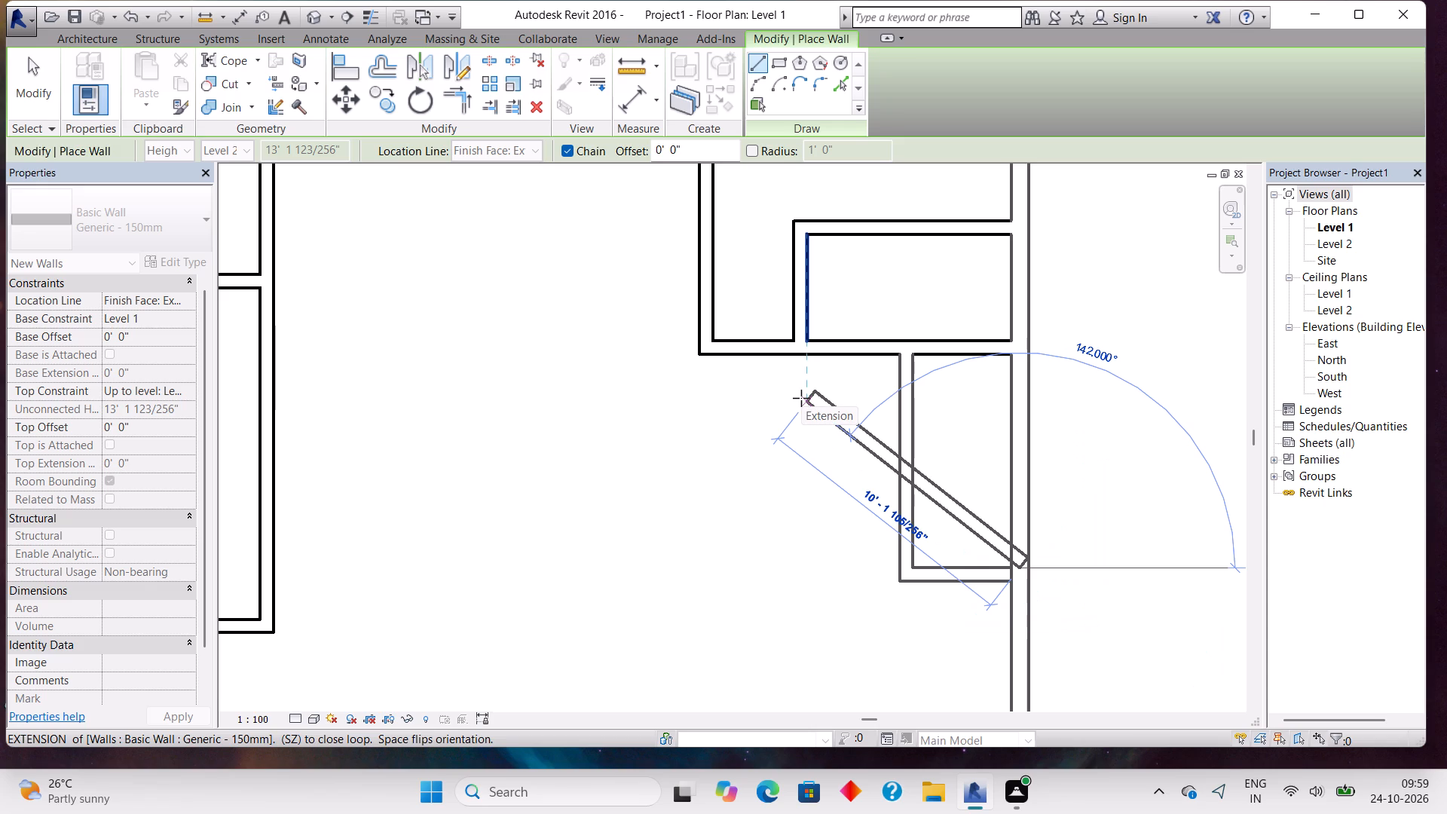
{"action": "key", "text": "Escape"}
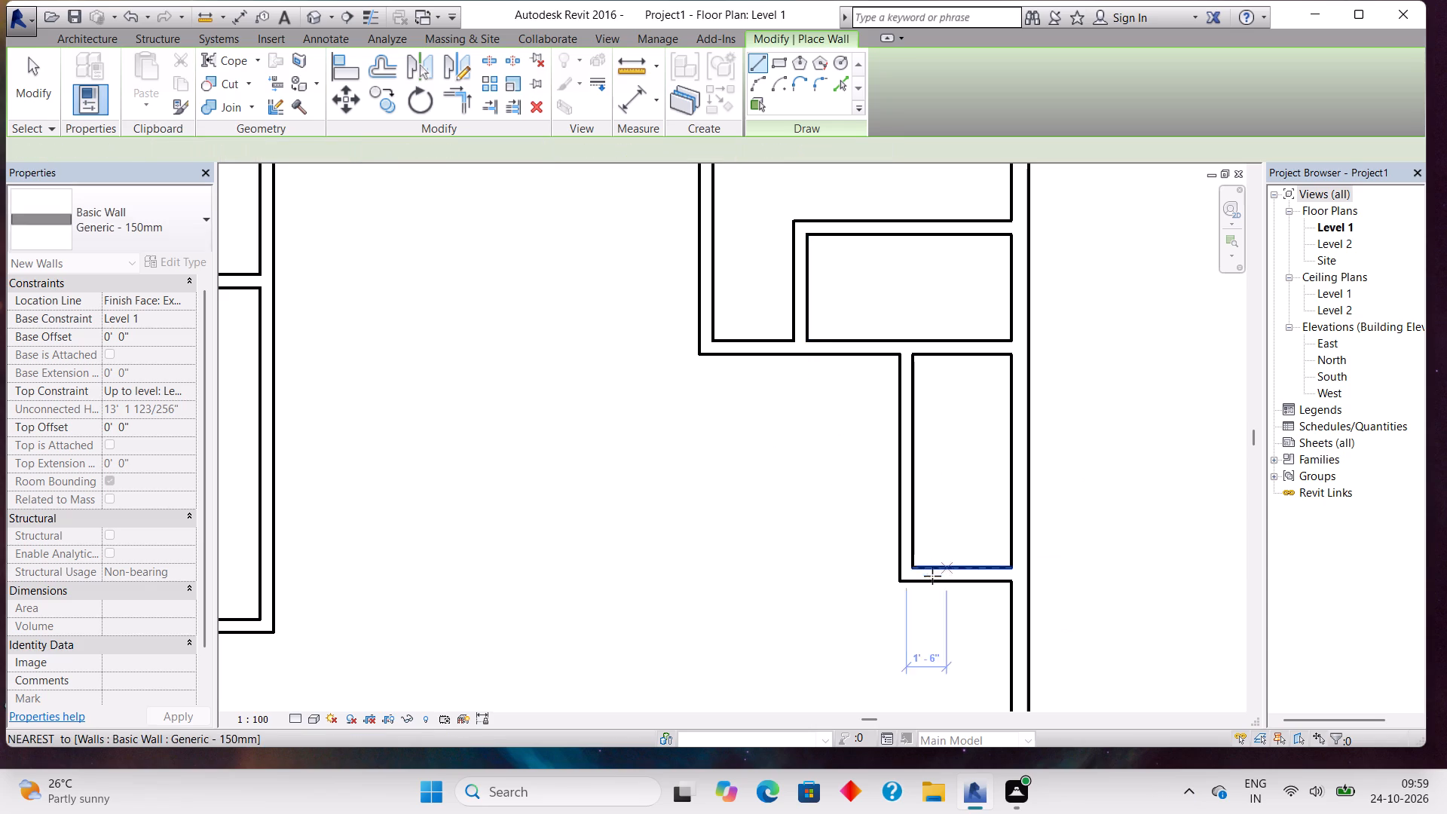
Draw a 7'-6" wall leftward from the narrow room's lower-left corner, then a 3'-6" return wall upward from its end.
{"action": "left_click", "coordinate": [905, 570]}
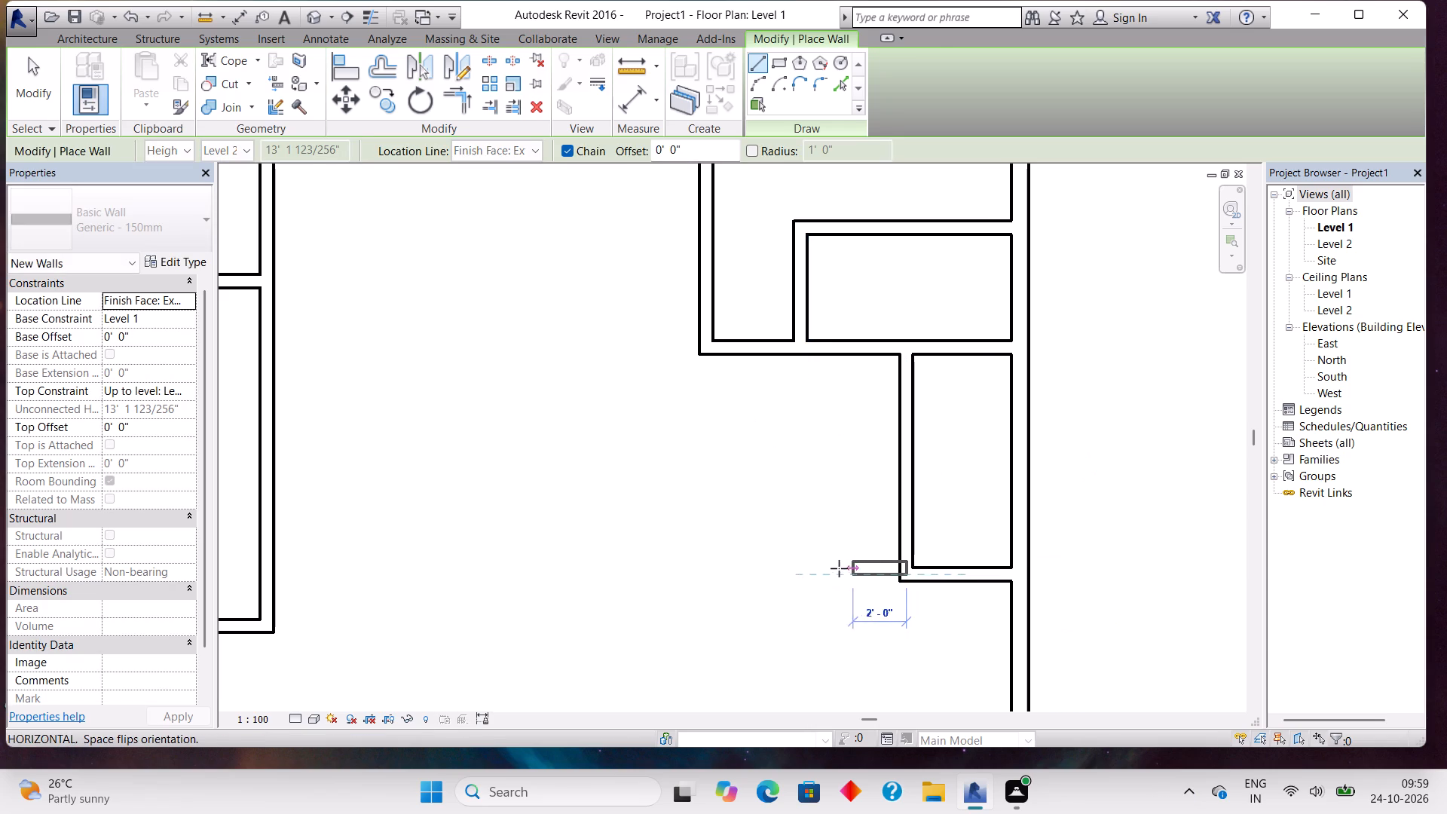
{"action": "key", "text": "Escape"}
{"action": "left_click", "coordinate": [904, 589]}
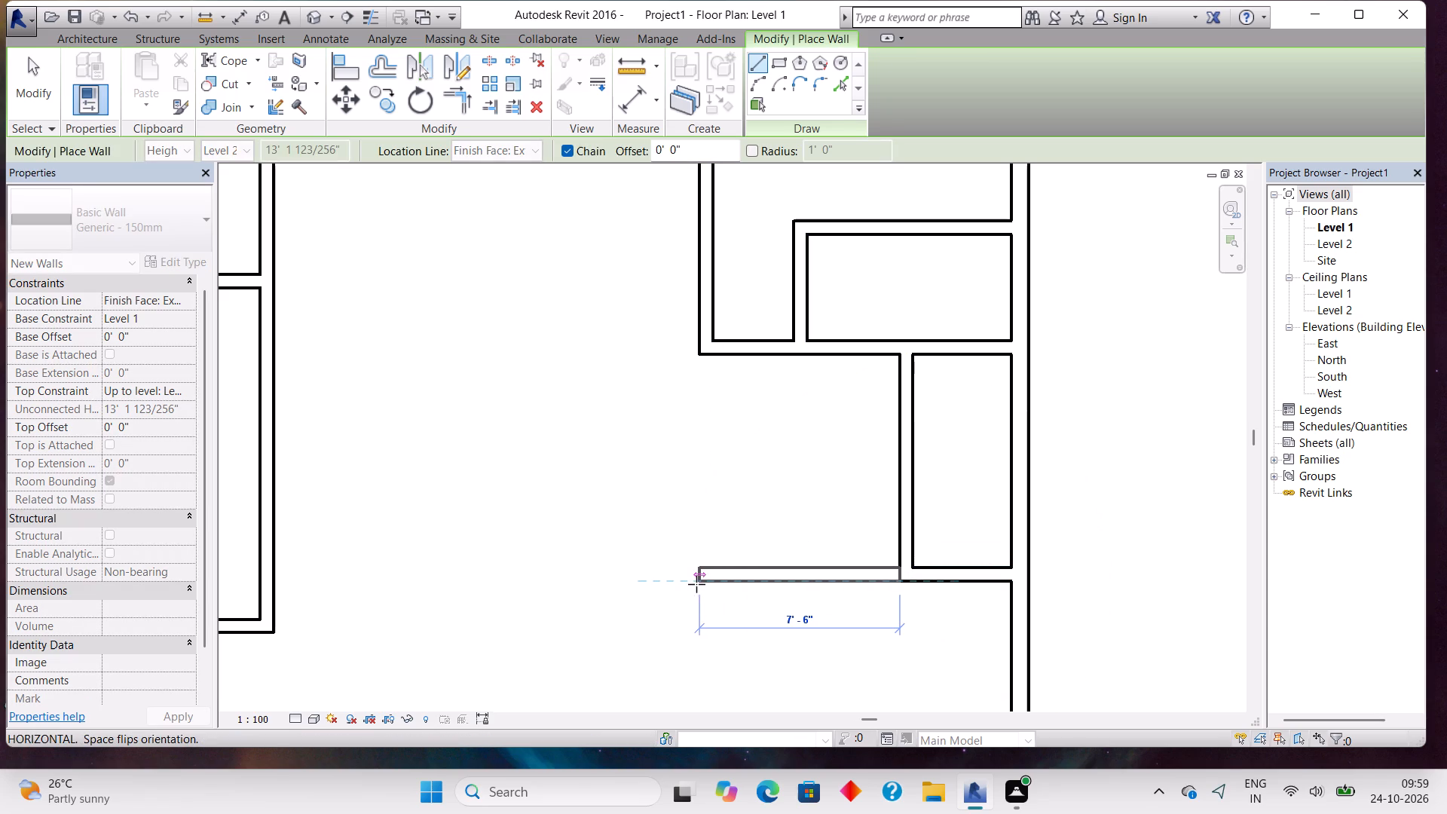
{"action": "left_click", "coordinate": [694, 584]}
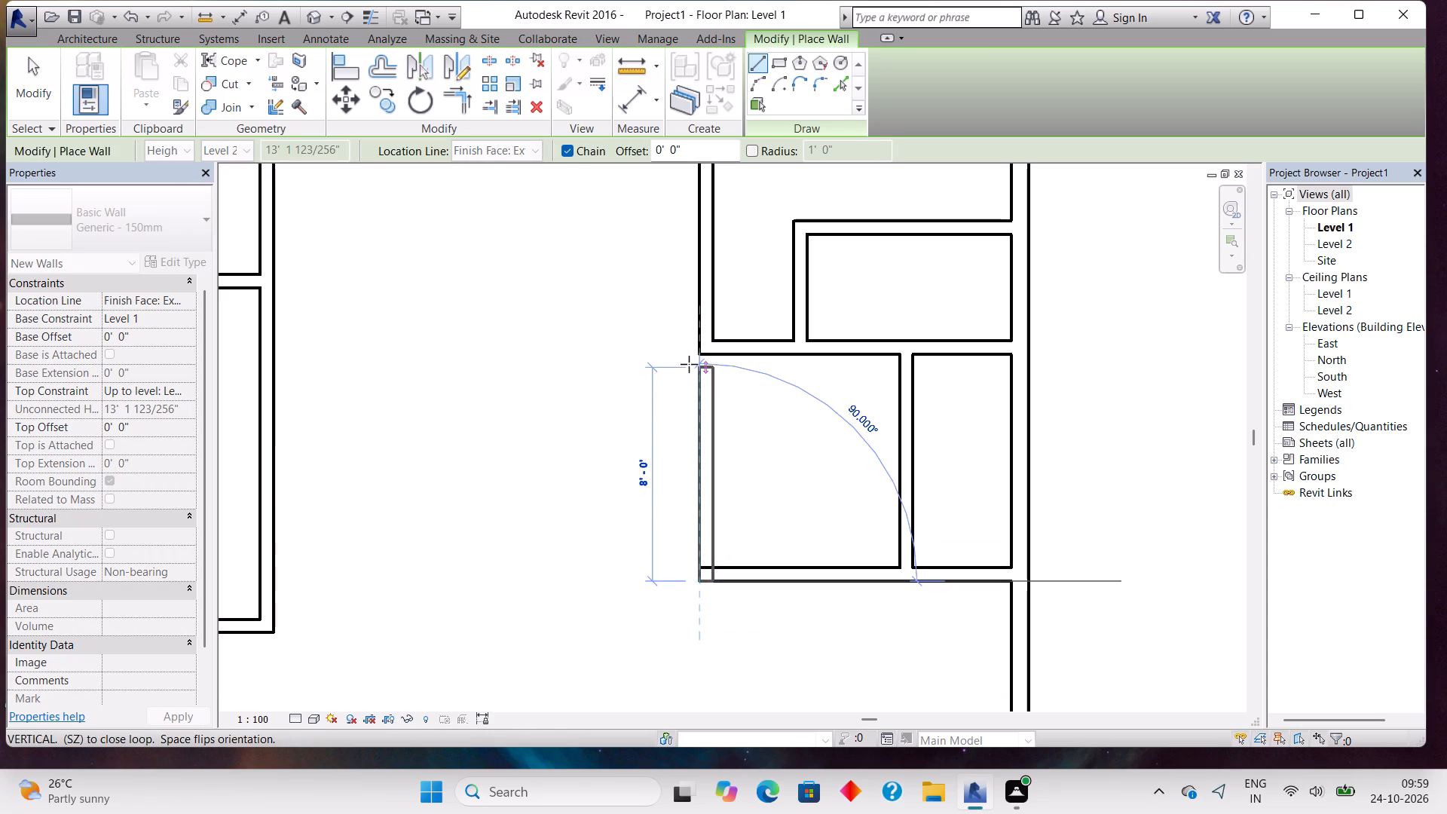
{"action": "left_click", "coordinate": [700, 482]}
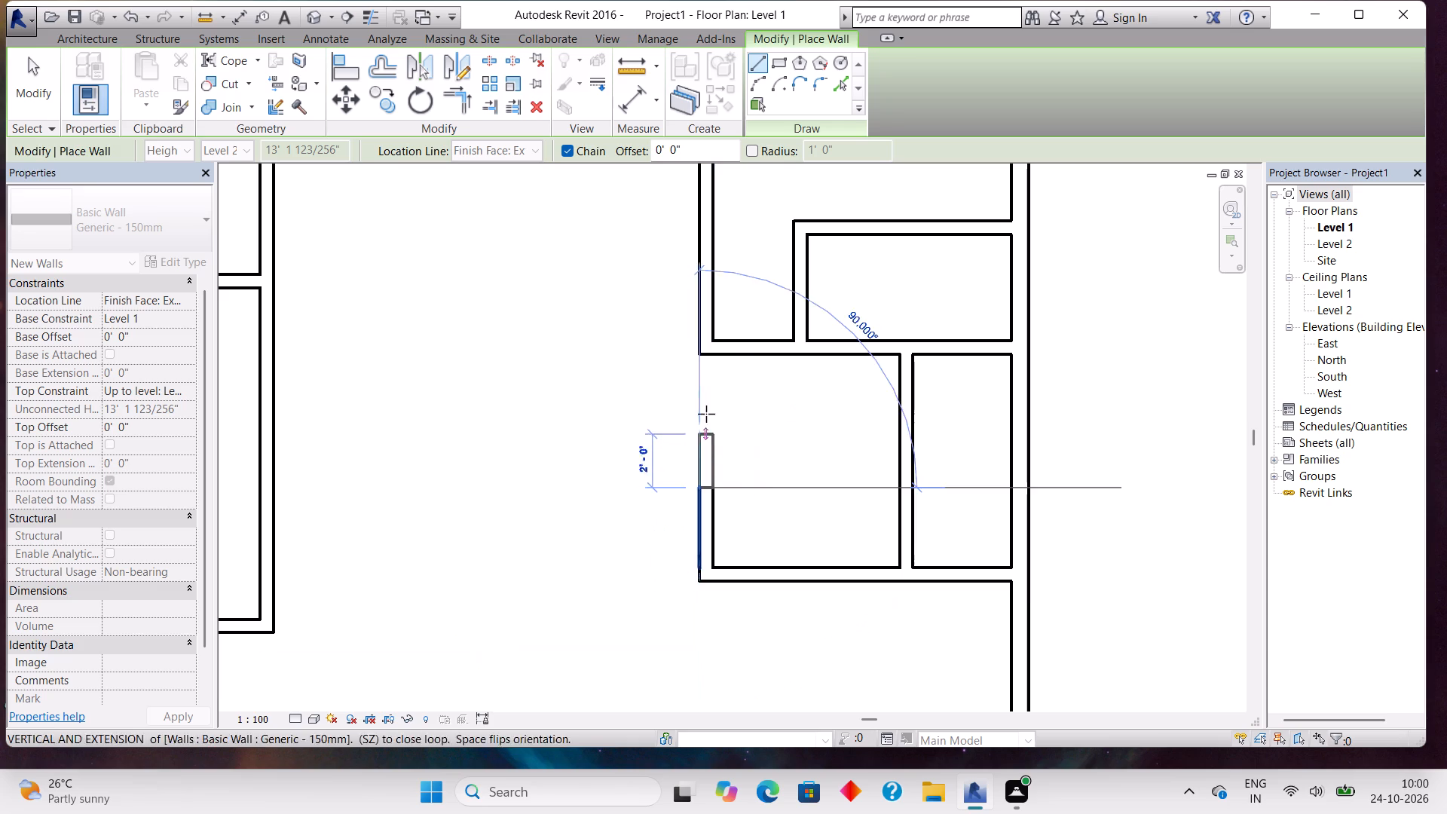
{"action": "key", "text": "Escape"}
Draw a 2'-0" wall stub downward from the upper-right room's lower-left corner, with its thickness inside, leaving an opening above the return wall.
{"action": "left_click", "coordinate": [705, 358]}
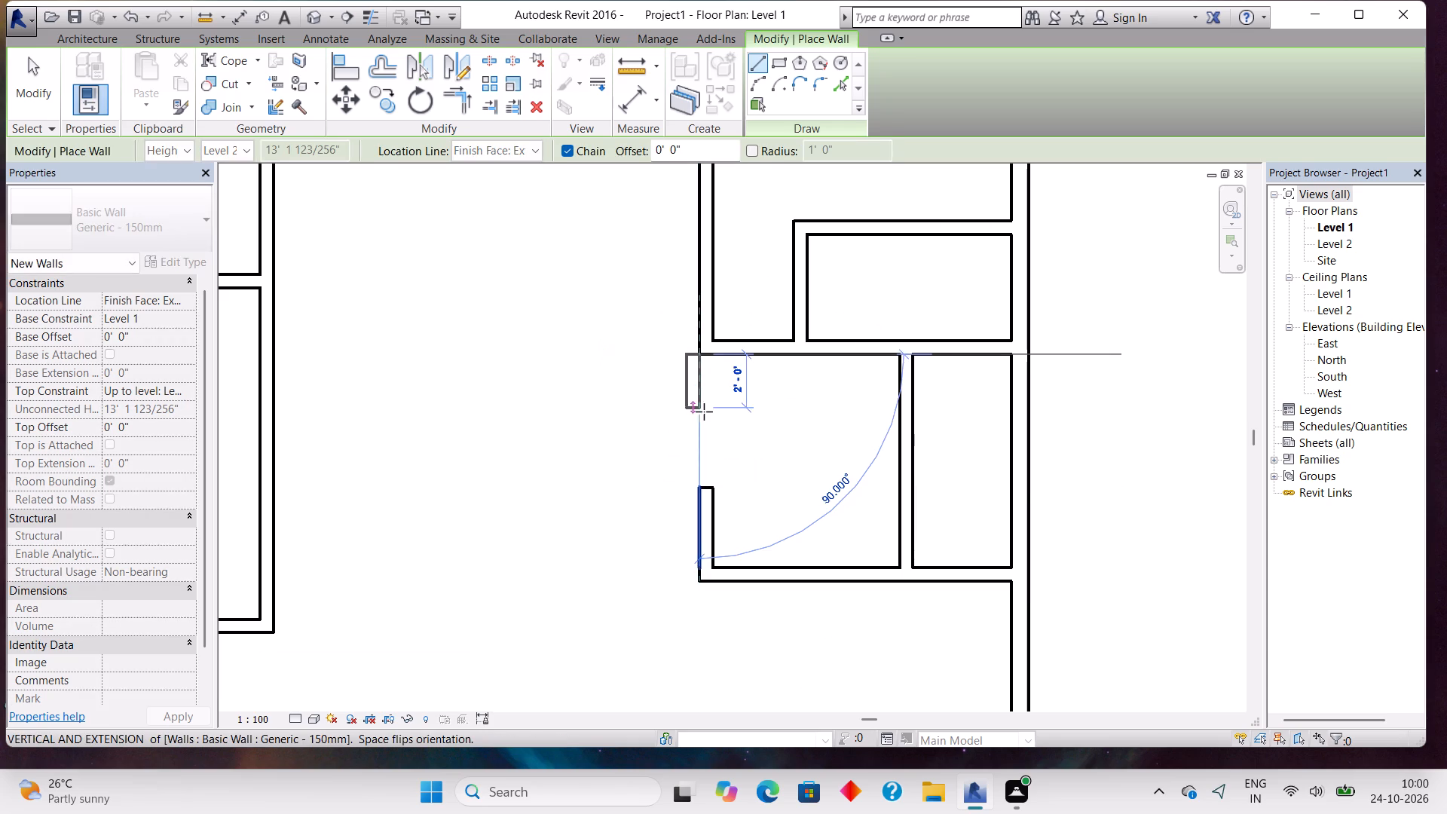
{"action": "key", "text": "space"}
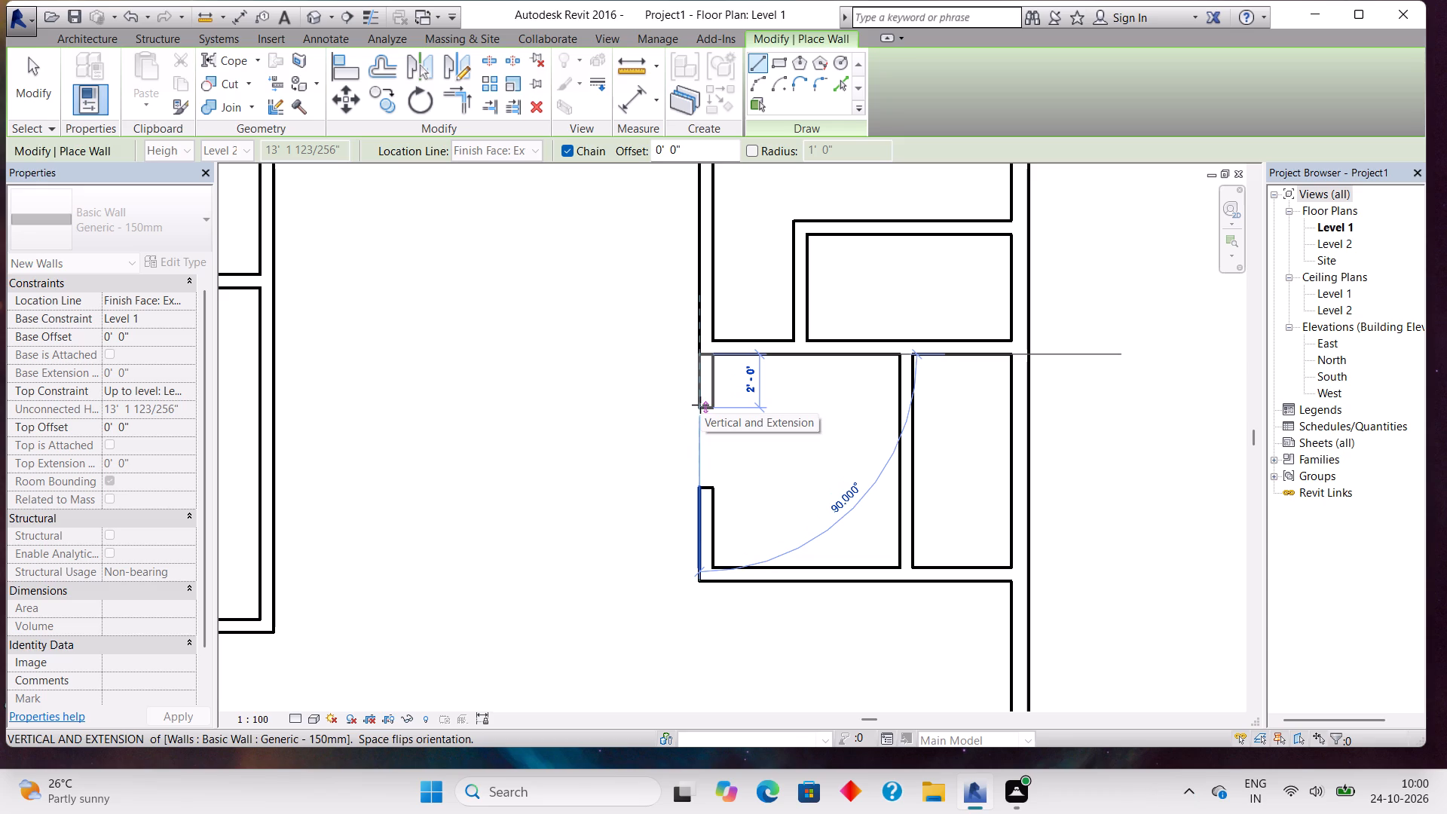
{"action": "left_click", "coordinate": [700, 405]}
{"action": "key", "text": "Escape"}
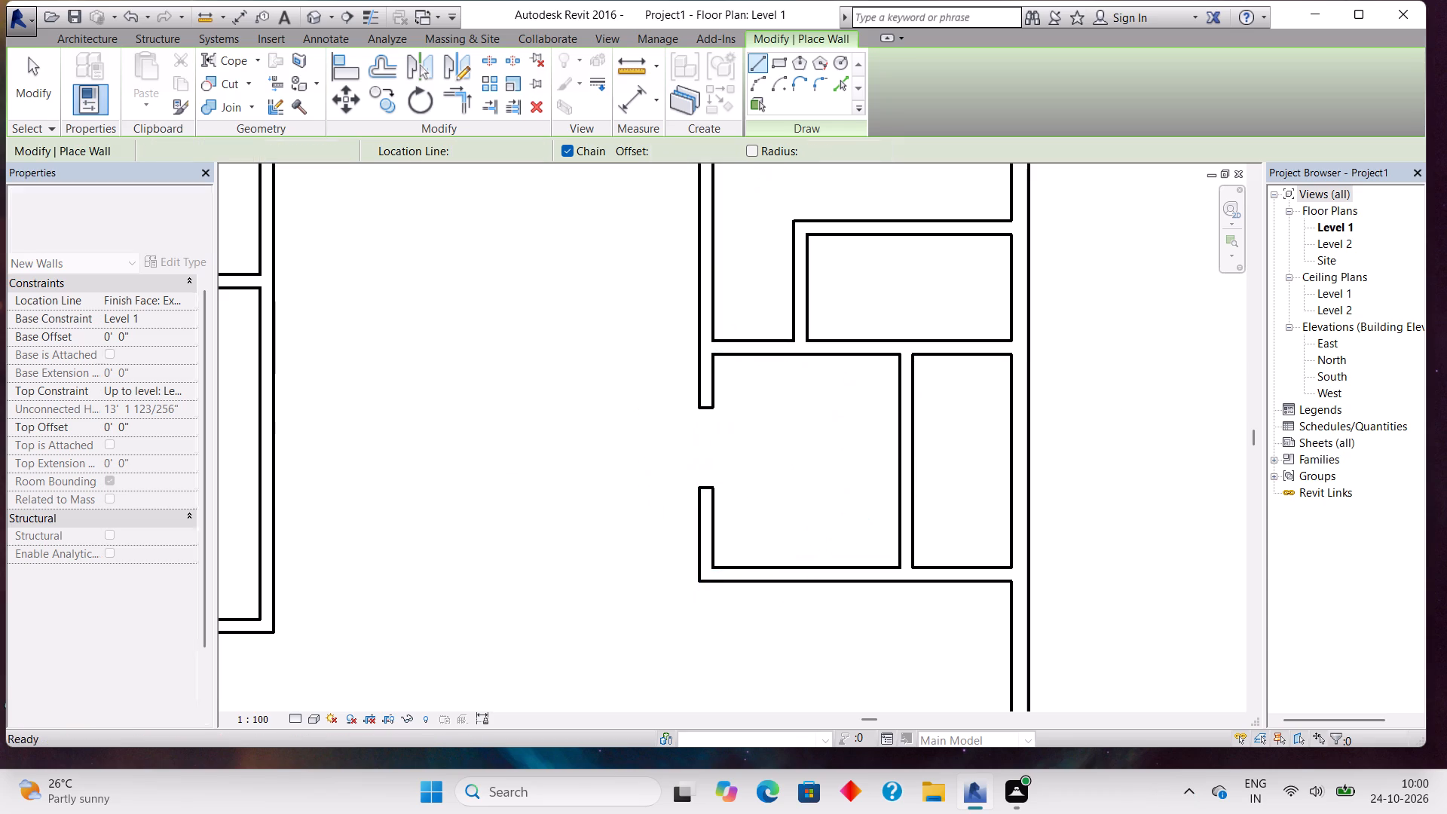
Measure the narrow room's clear width between its partition wall and the exterior wall with an aligned dimension.
{"action": "scroll", "coordinate": [832, 435], "scroll_direction": "down", "scroll_amount": 2}
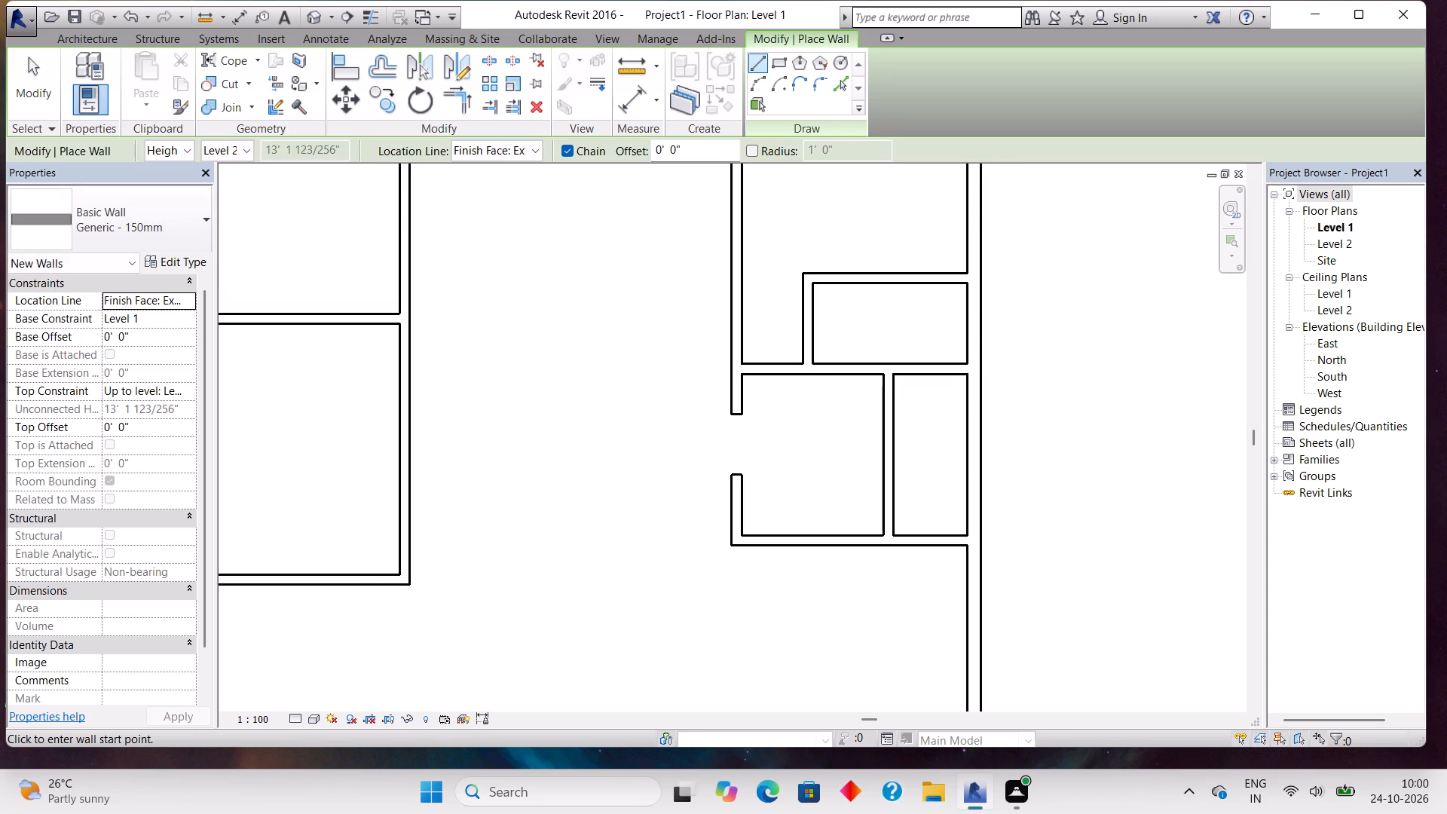
{"action": "left_click", "coordinate": [633, 96]}
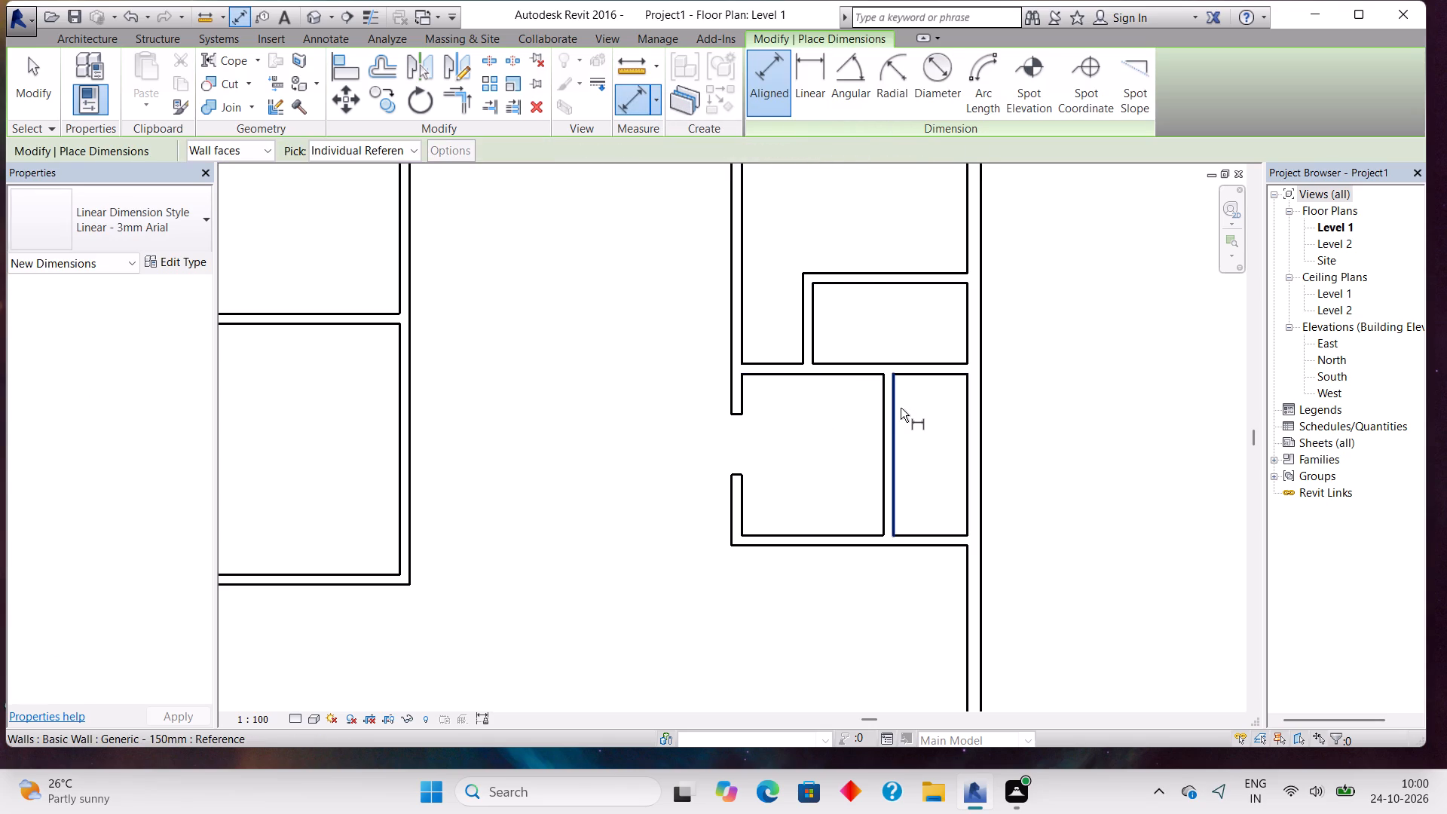
{"action": "left_click", "coordinate": [901, 408]}
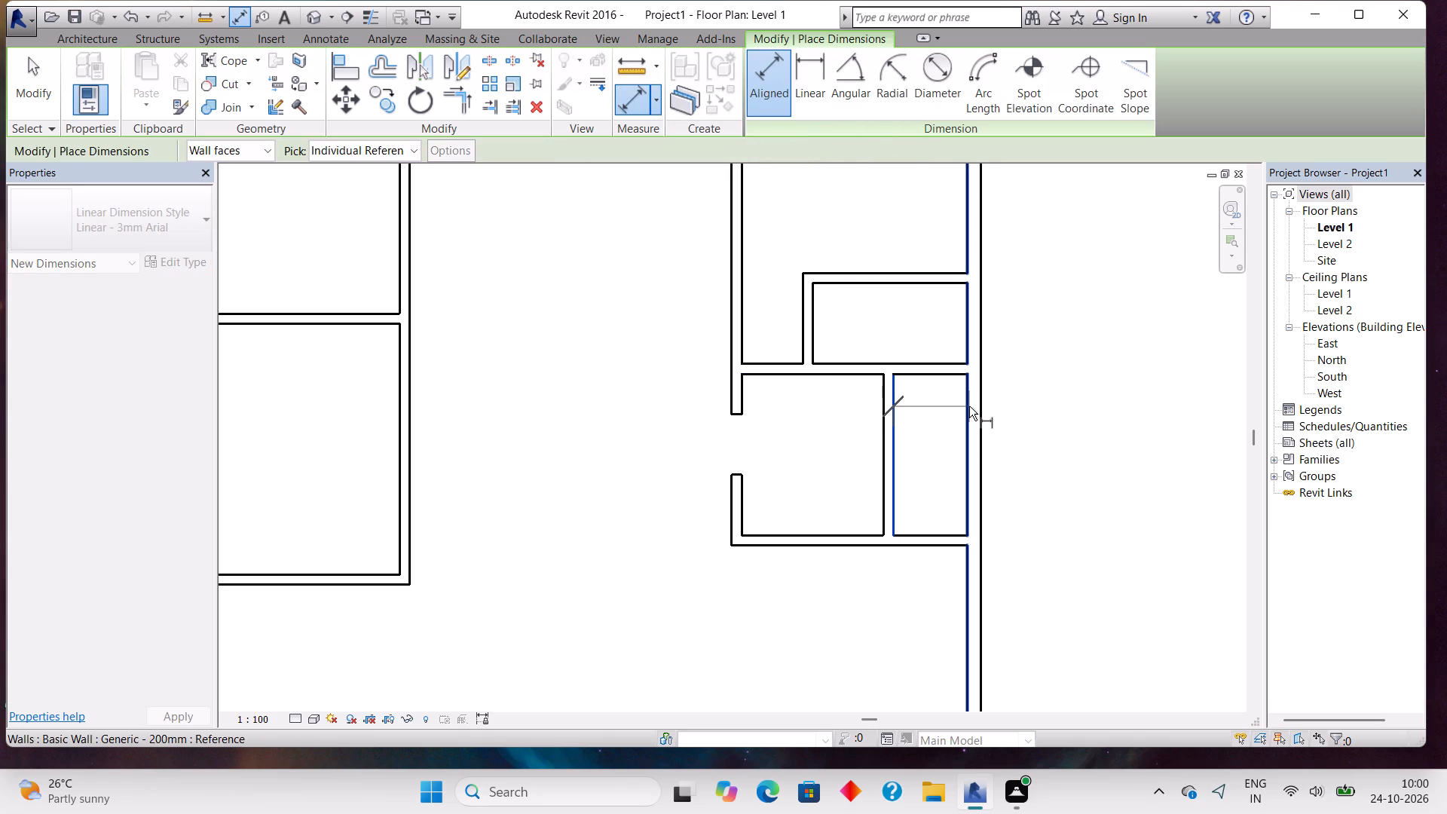
{"action": "left_click", "coordinate": [969, 406]}
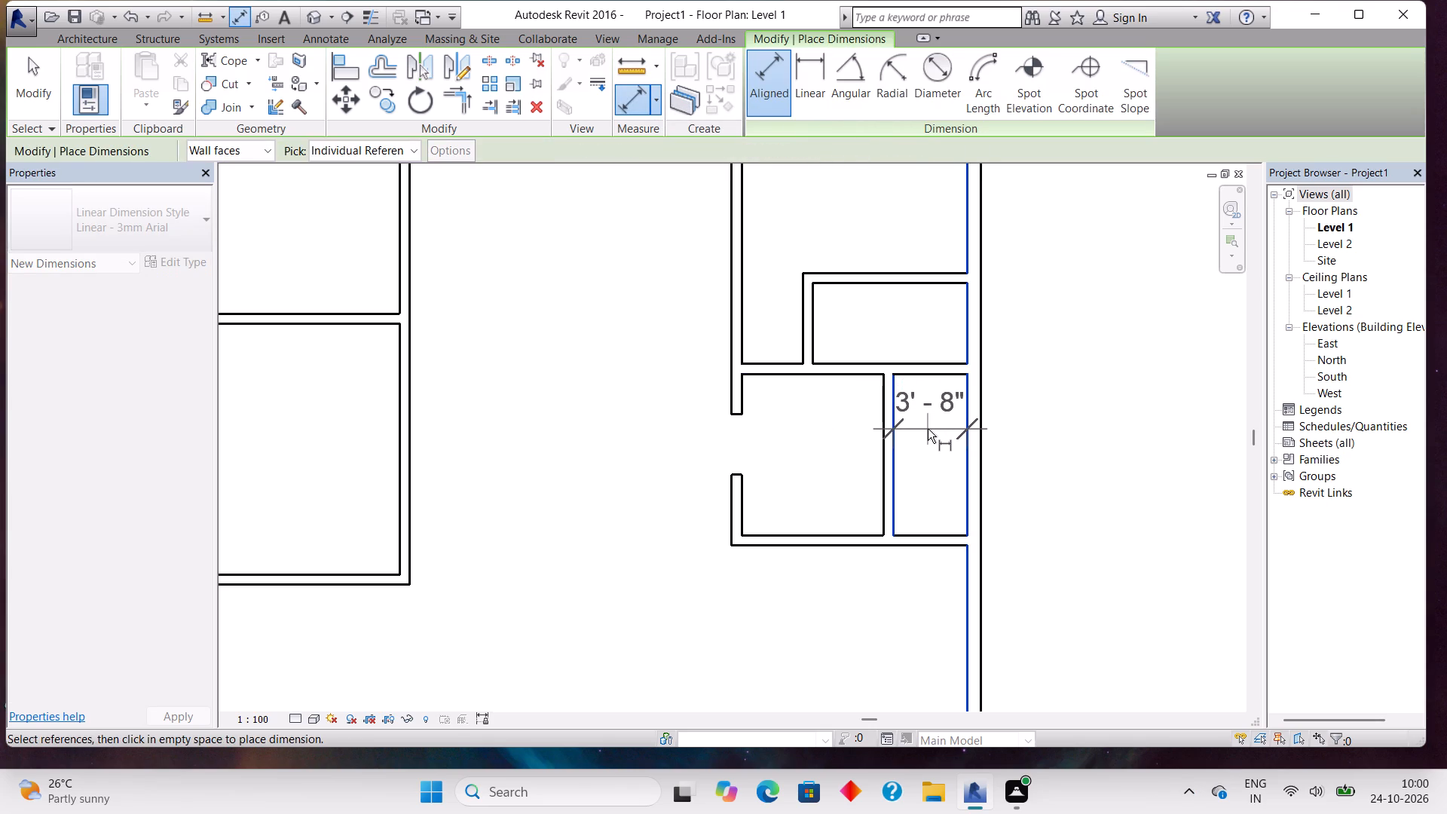
{"action": "scroll", "coordinate": [908, 427], "scroll_direction": "up", "scroll_amount": 7}
{"action": "key", "text": "Escape"}
{"action": "key", "text": "Escape"}
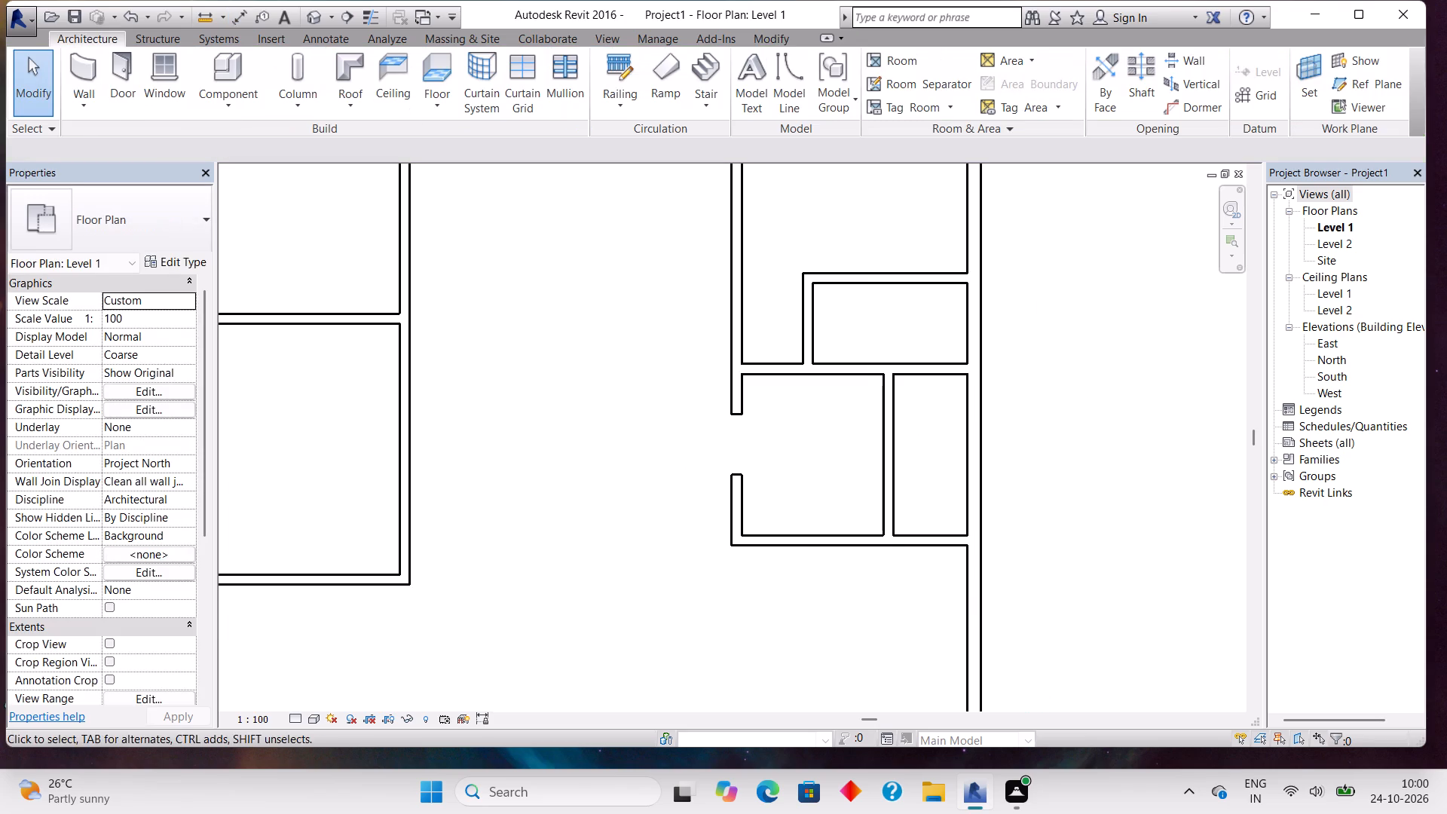
Move the narrow room's partition wall 9" away from the exterior wall, making the room about 4'-5" wide inside.
{"action": "left_click", "coordinate": [894, 434]}
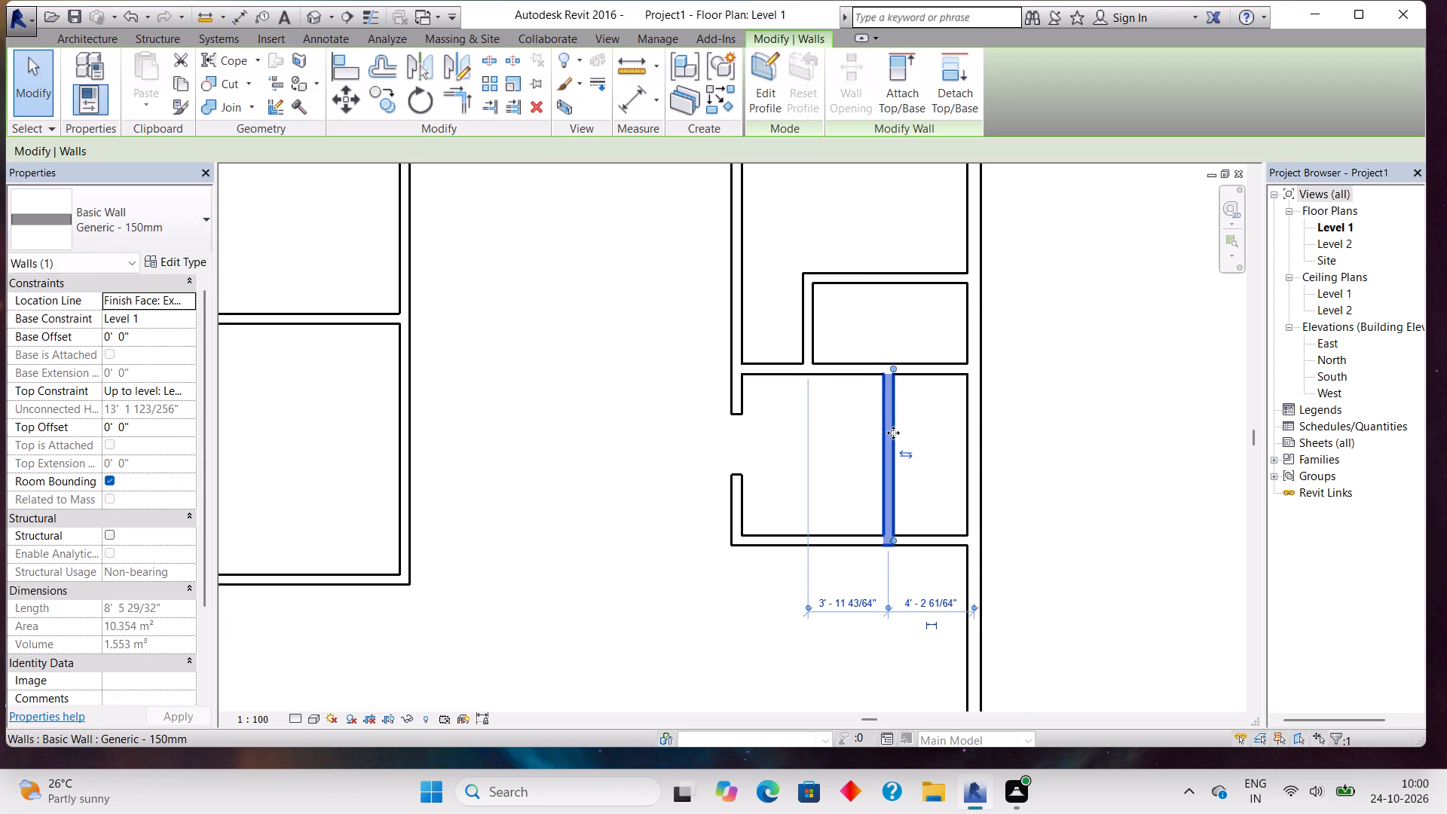
{"action": "key", "text": "Left"}
{"action": "key", "text": "Left"}
{"action": "key", "text": "Left"}
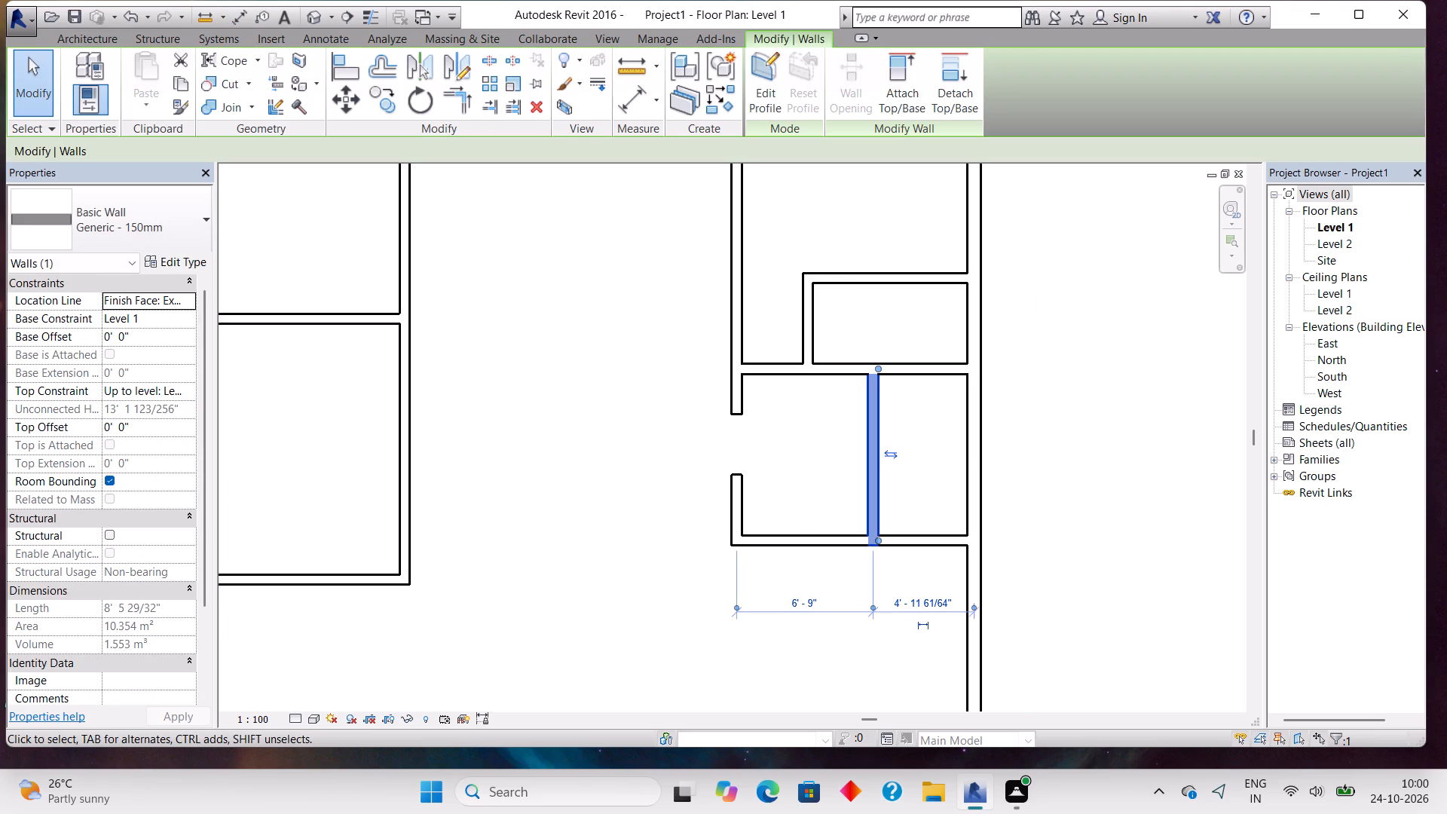
Measure the narrow room's clear width and its clear length between its upper and lower walls.
{"action": "left_click", "coordinate": [626, 103]}
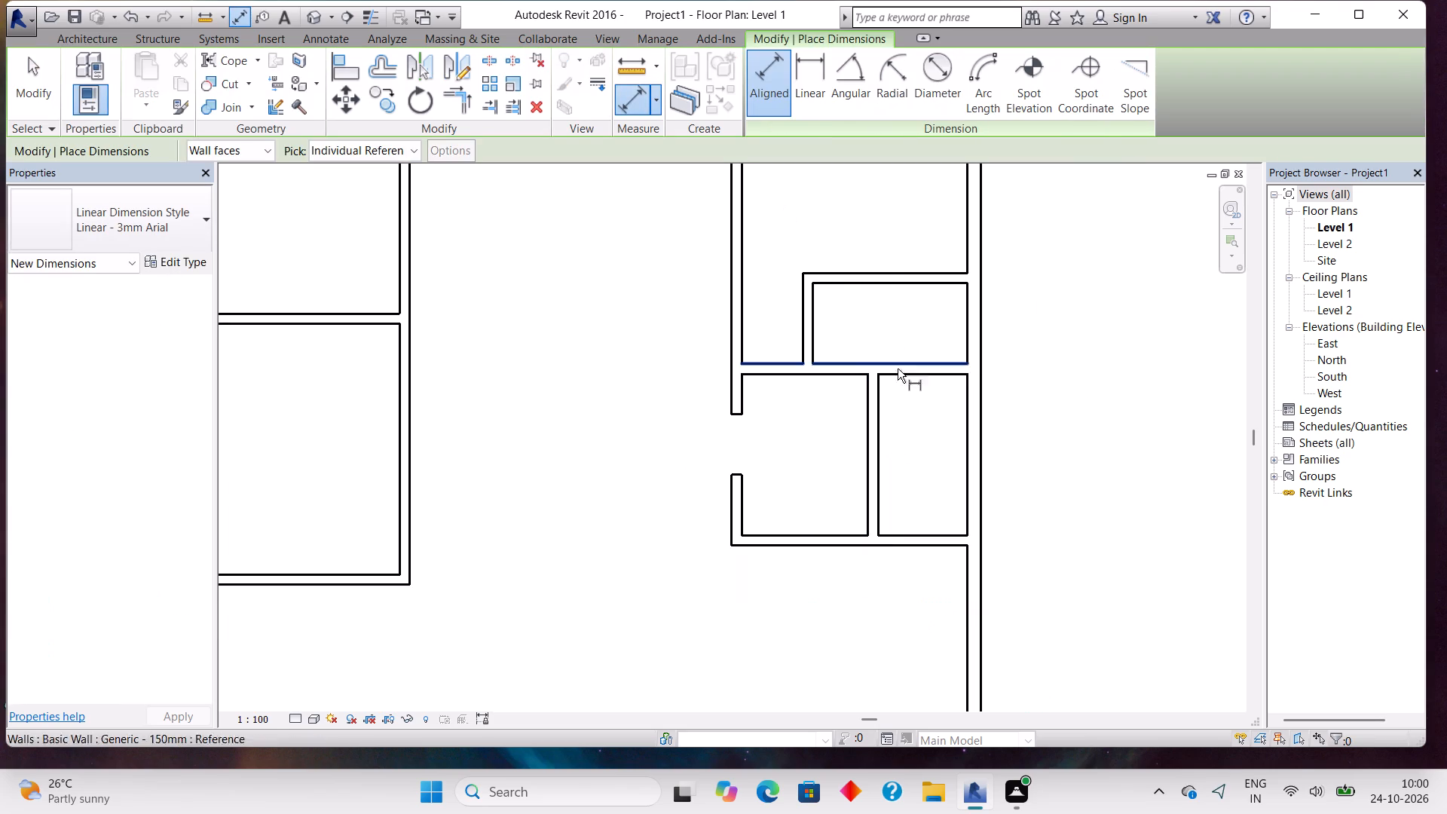
{"action": "left_click", "coordinate": [881, 424]}
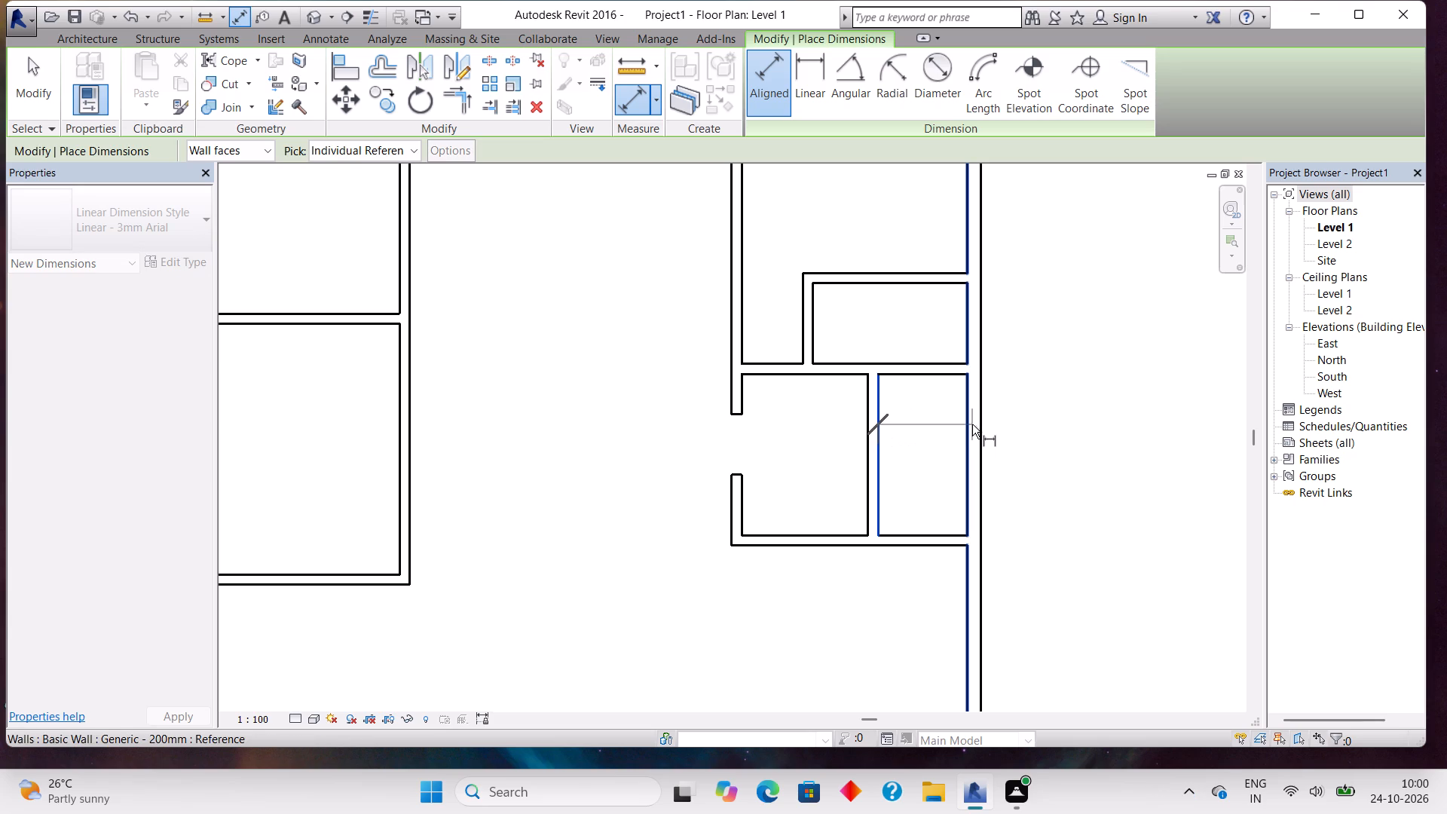
{"action": "left_click", "coordinate": [969, 424]}
{"action": "scroll", "coordinate": [957, 425], "scroll_direction": "up", "scroll_amount": 4}
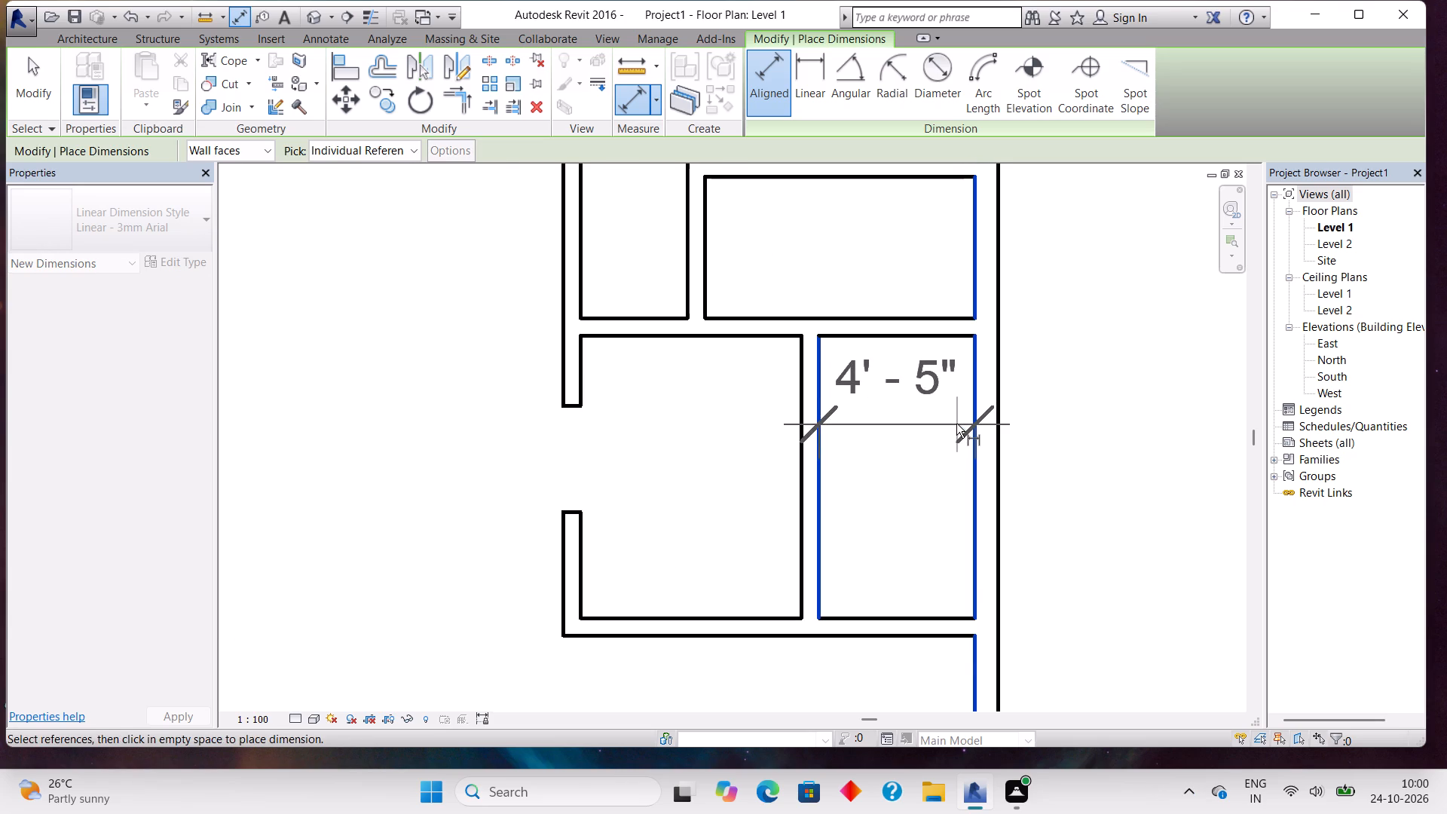
{"action": "scroll", "coordinate": [956, 424], "scroll_direction": "up", "scroll_amount": 2}
{"action": "key", "text": "Escape"}
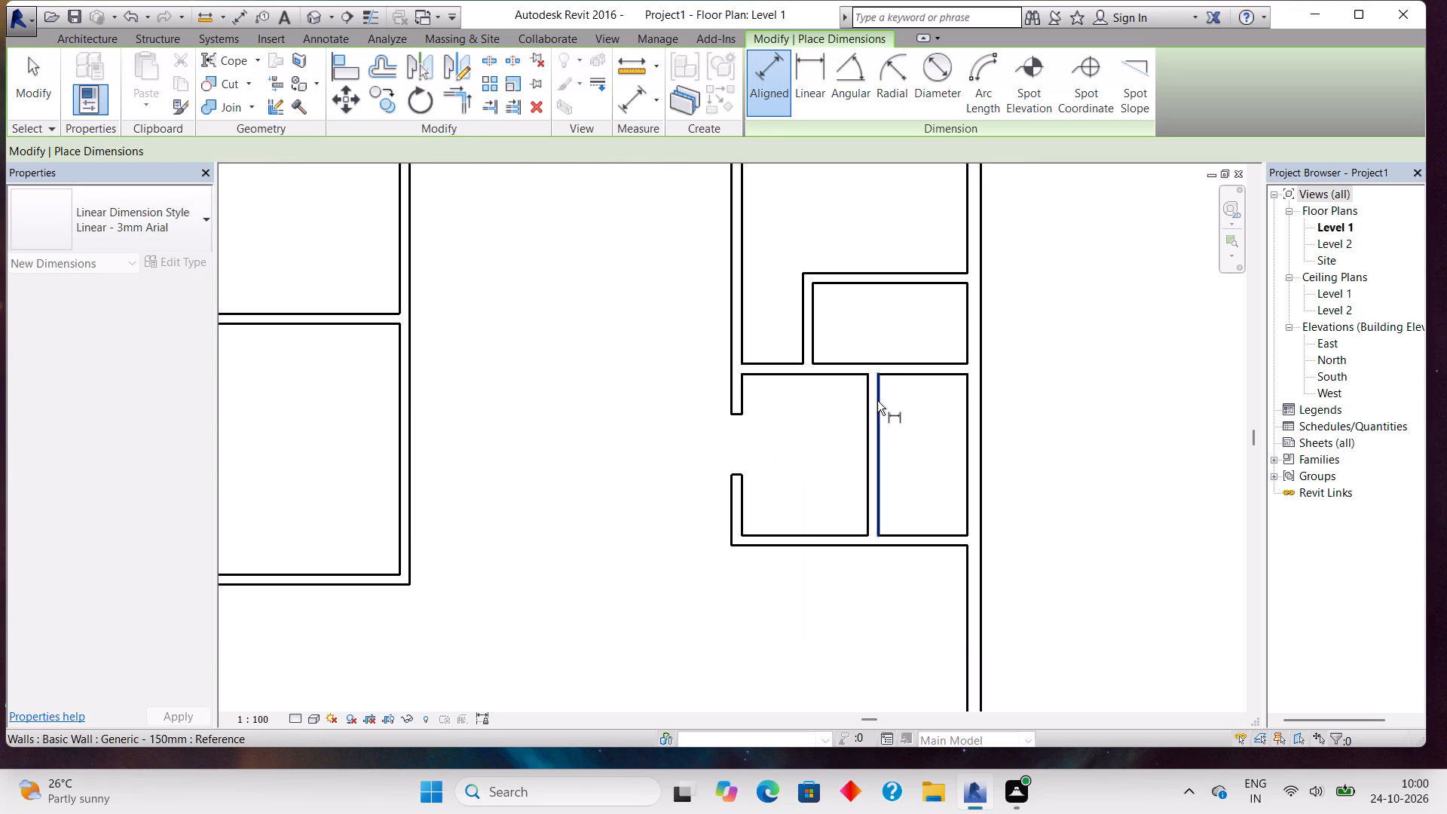
{"action": "left_click", "coordinate": [915, 378]}
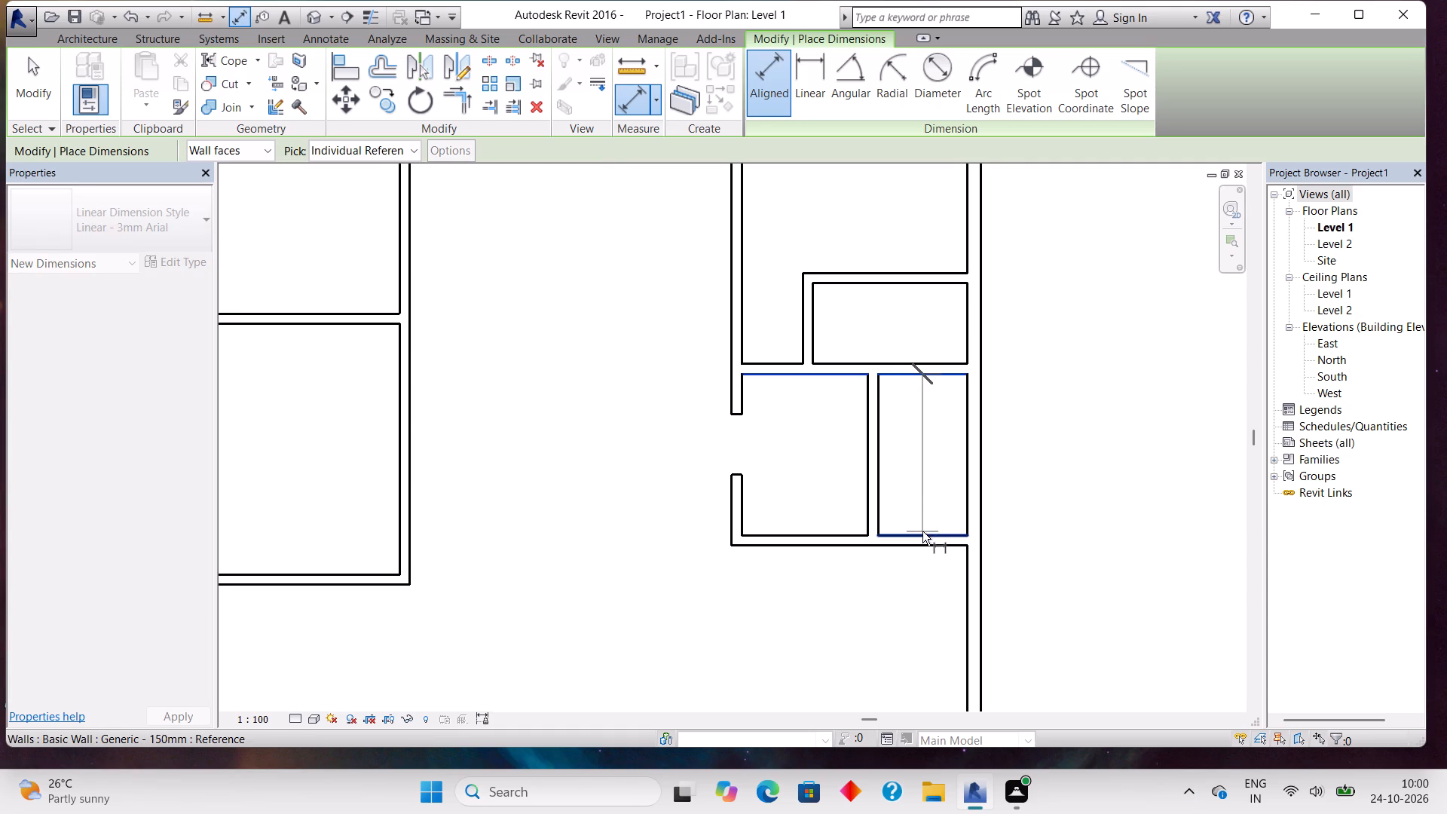
{"action": "left_click", "coordinate": [922, 531]}
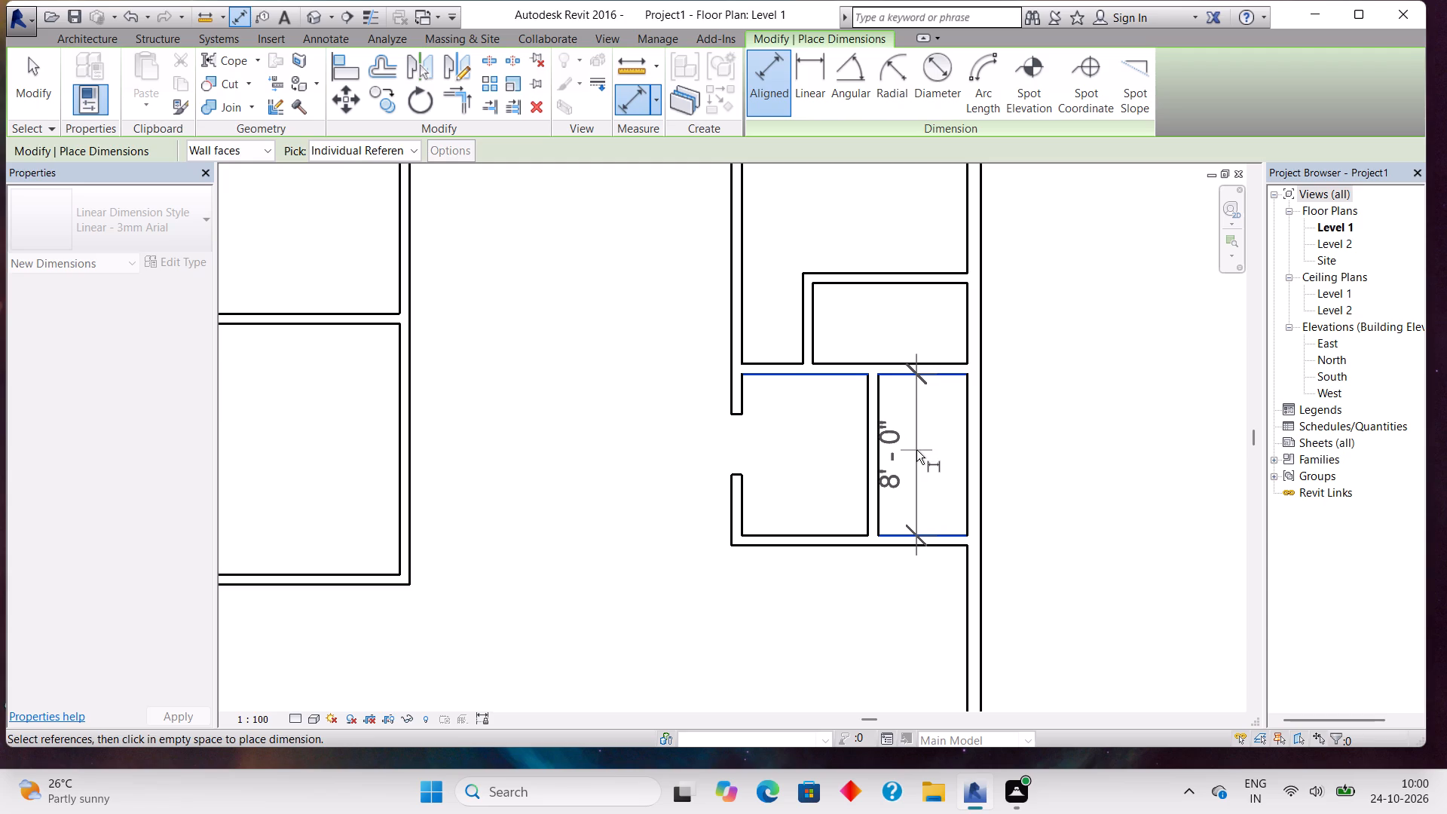
{"action": "key", "text": "Escape"}
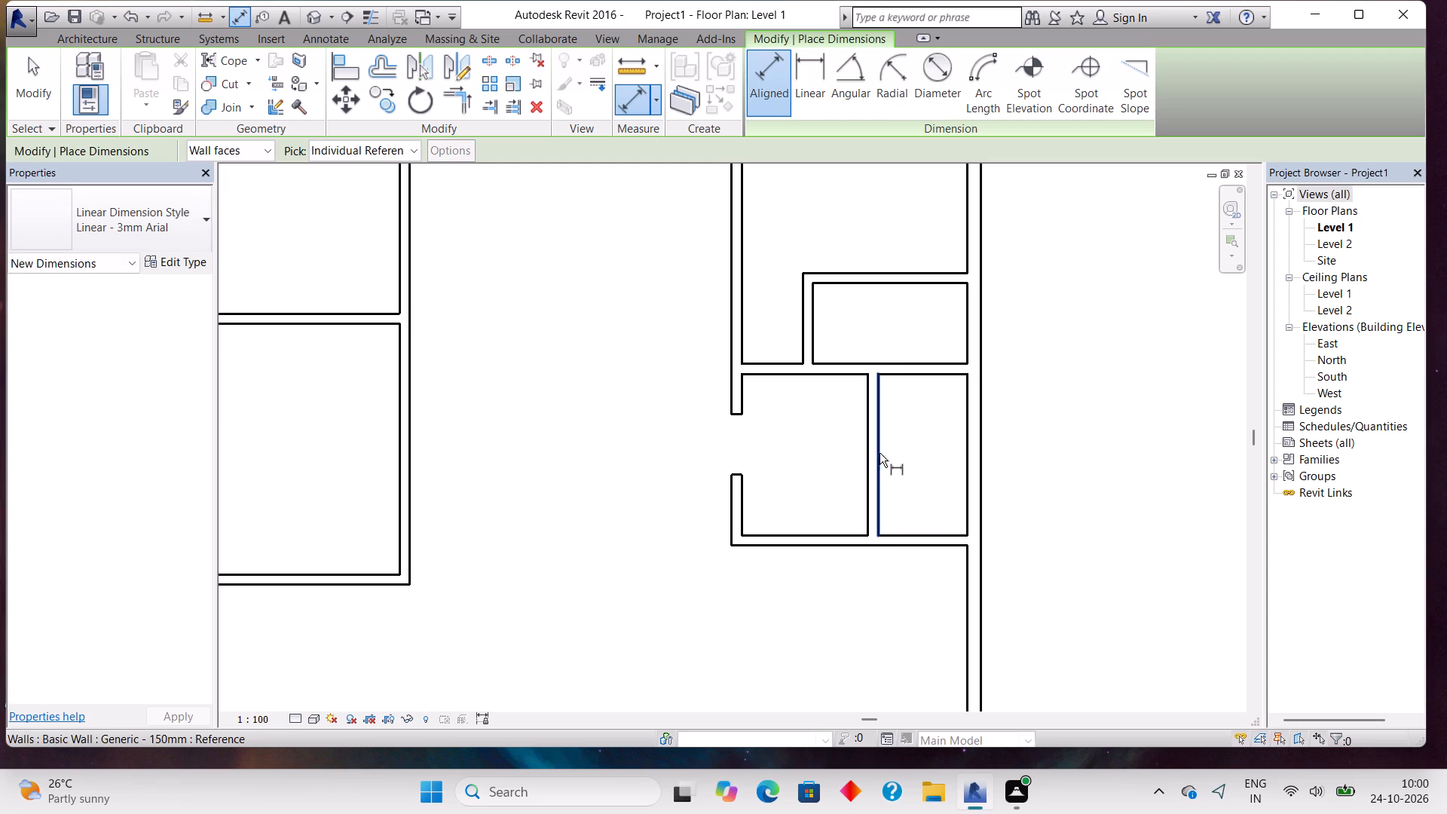
{"action": "scroll", "coordinate": [887, 449], "scroll_direction": "up", "scroll_amount": 2}
{"action": "key", "text": "Escape"}
Move the narrow room's partition wall 2" further from the exterior wall, making the room about 4'-7" wide inside.
{"action": "left_click", "coordinate": [877, 448]}
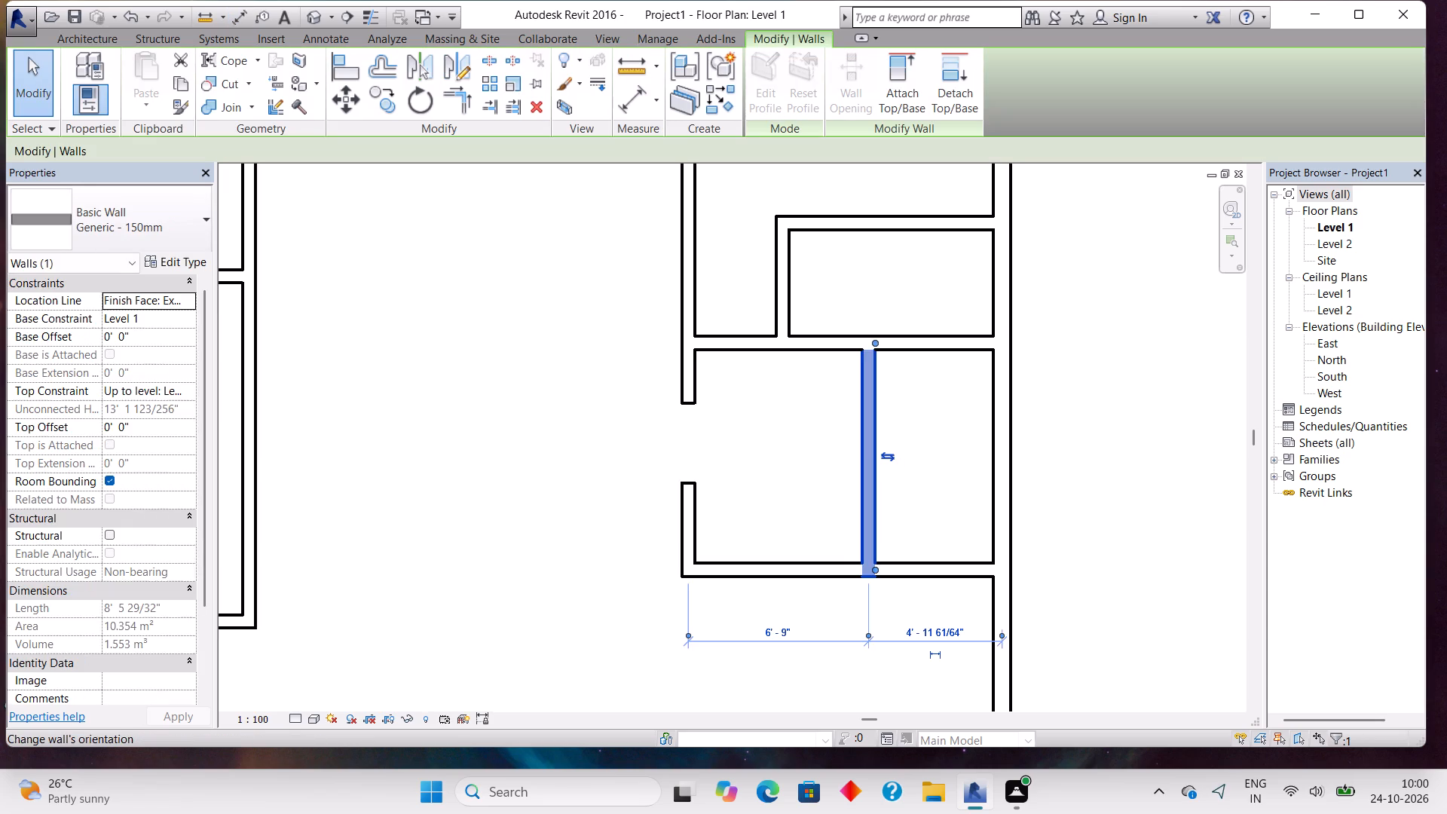
{"action": "key", "text": "Left"}
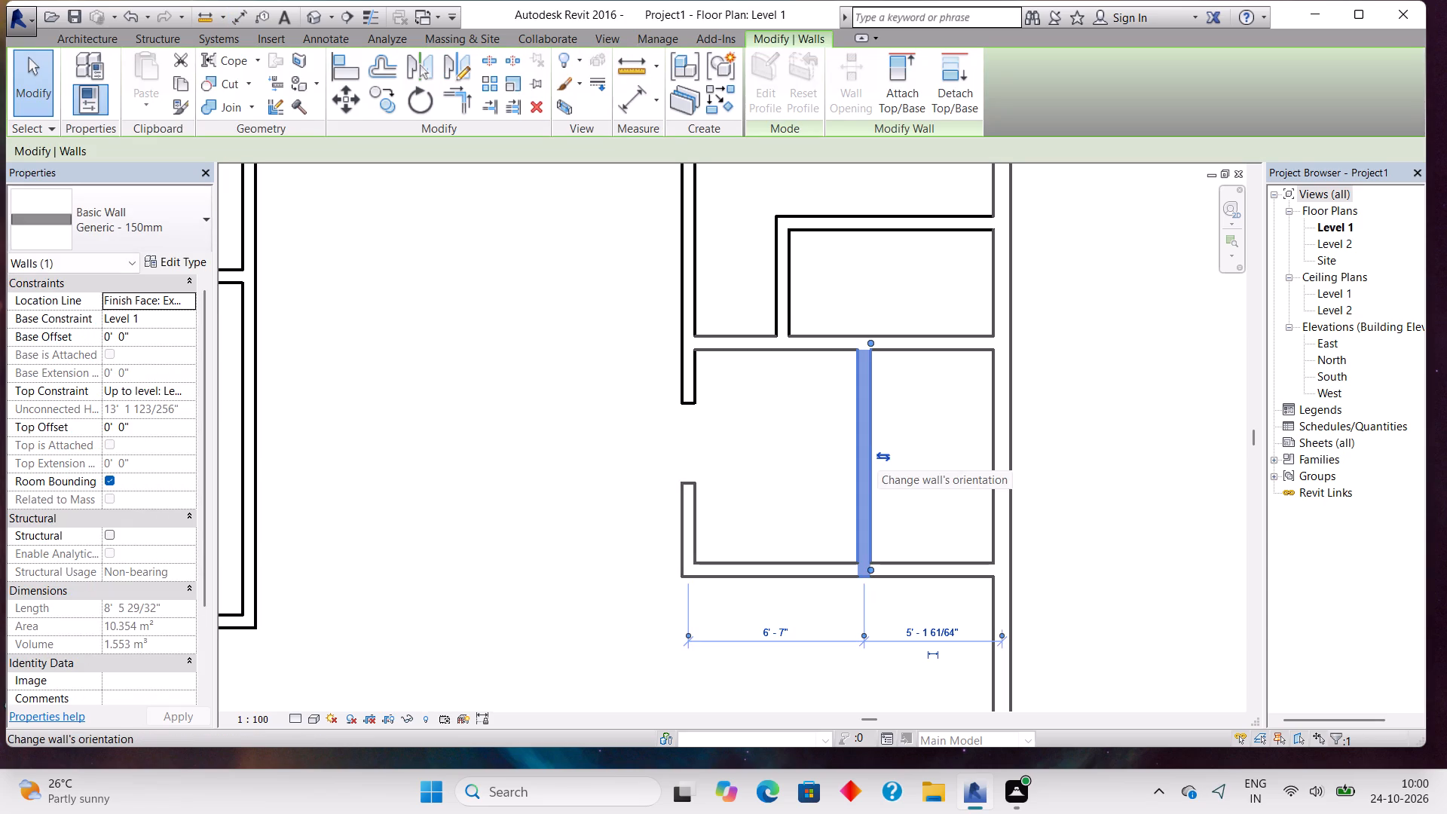
Measure the narrow room's clear width from the partition wall to the exterior wall's inner face.
{"action": "scroll", "coordinate": [877, 448], "scroll_direction": "up", "scroll_amount": 6}
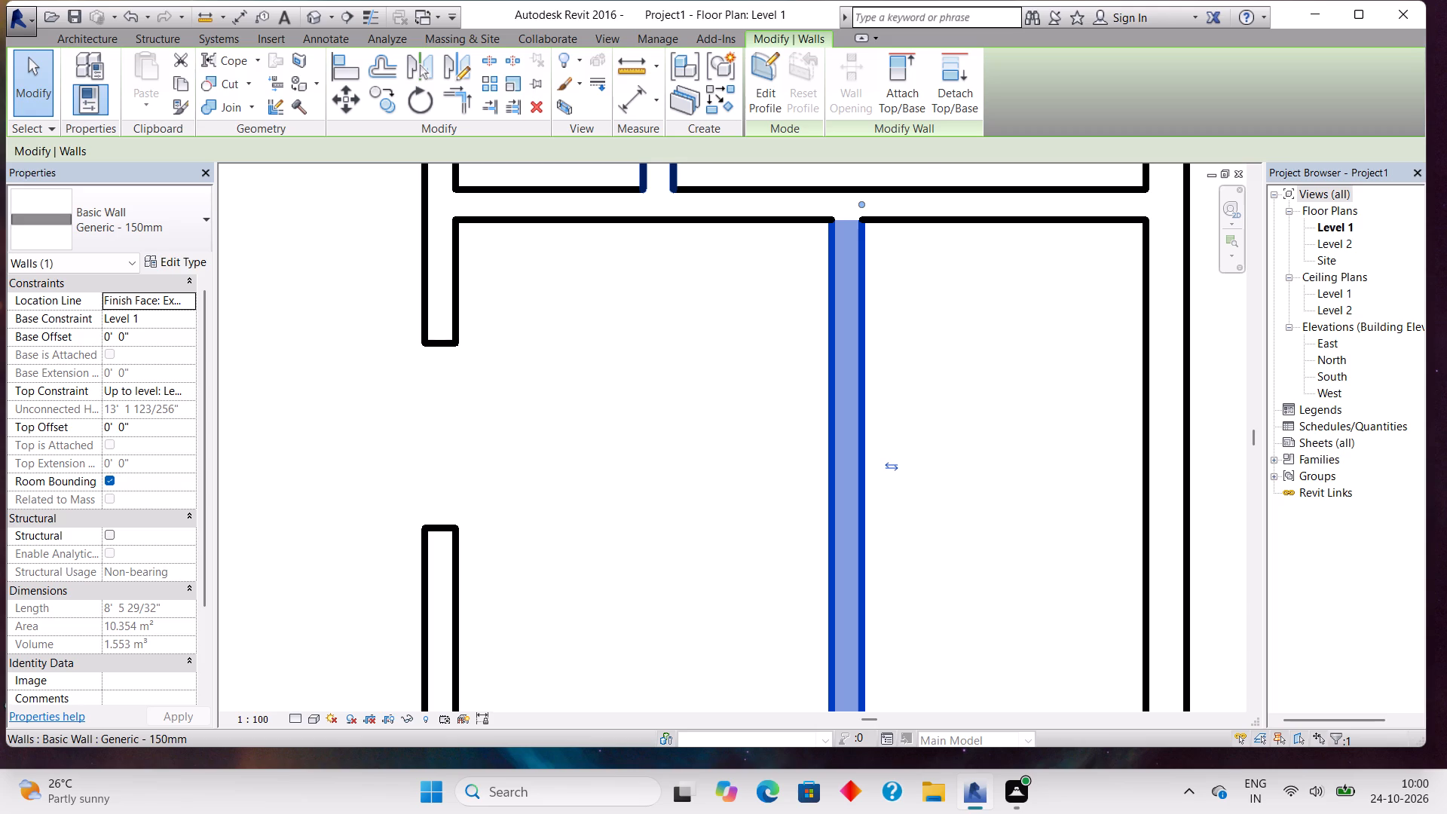
{"action": "left_click", "coordinate": [621, 97]}
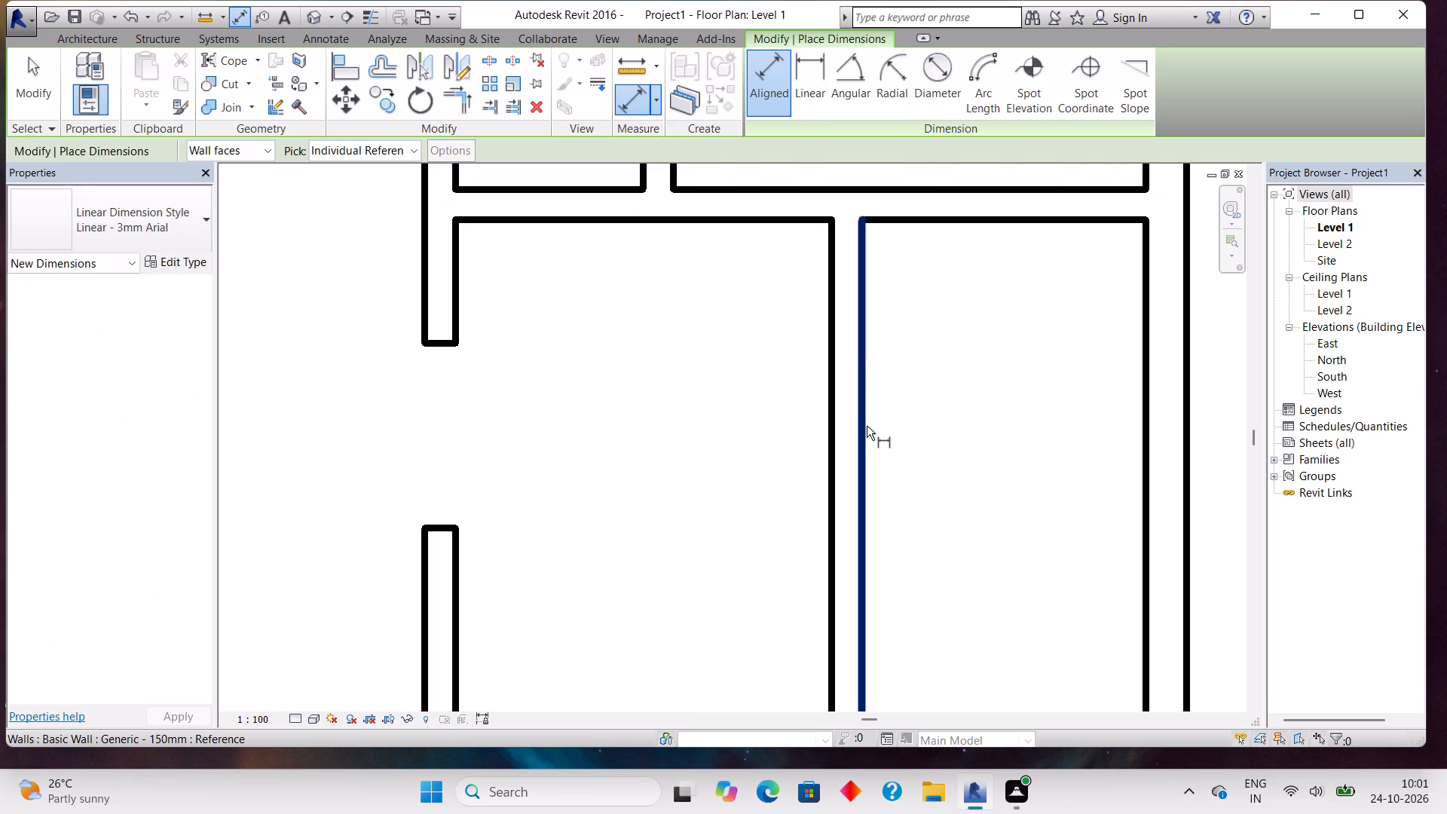
{"action": "left_click", "coordinate": [867, 426]}
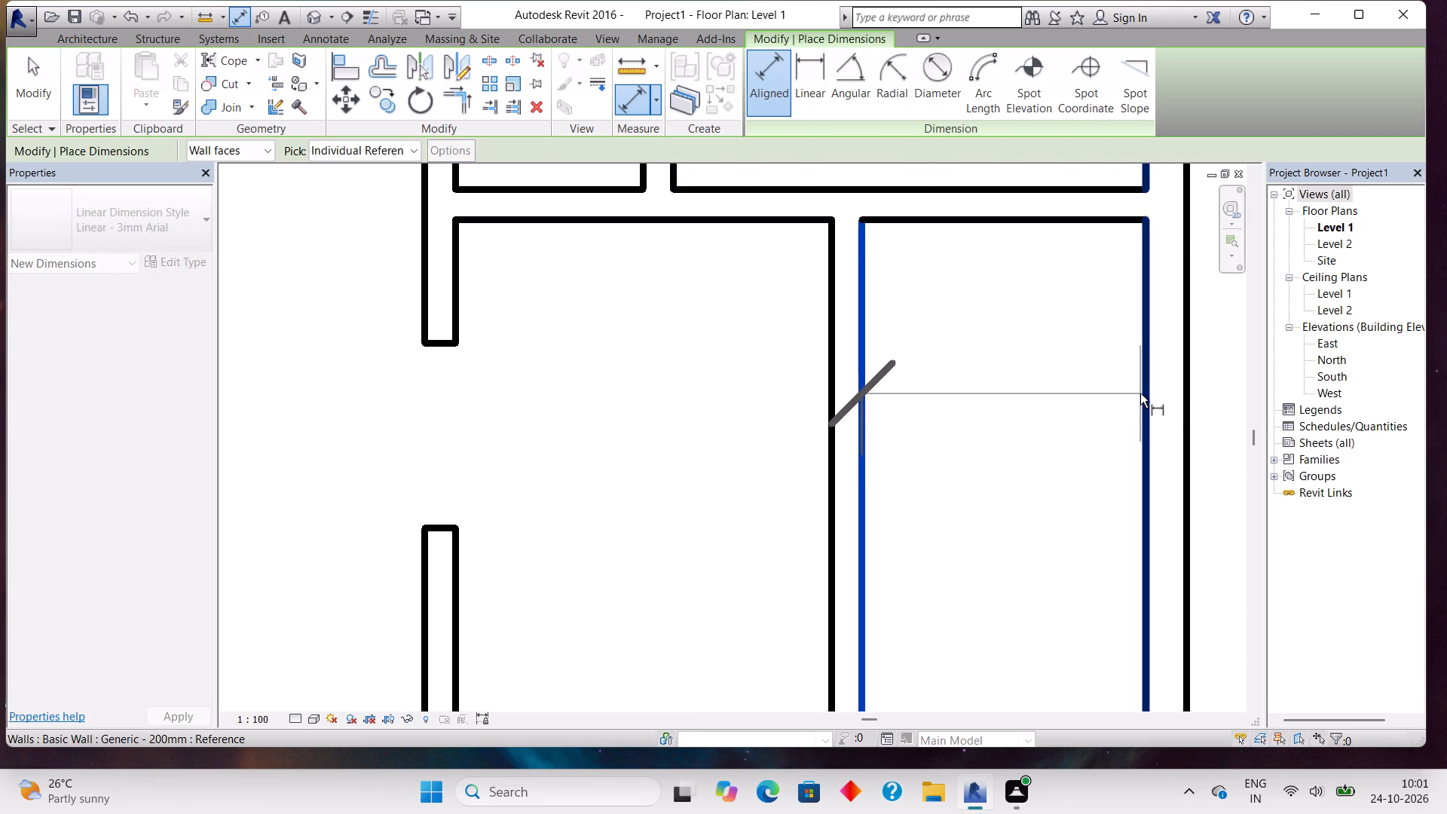
{"action": "left_click", "coordinate": [1140, 393]}
{"action": "scroll", "coordinate": [1140, 393], "scroll_direction": "up", "scroll_amount": 2}
{"action": "scroll", "coordinate": [1140, 393], "scroll_direction": "down", "scroll_amount": 2}
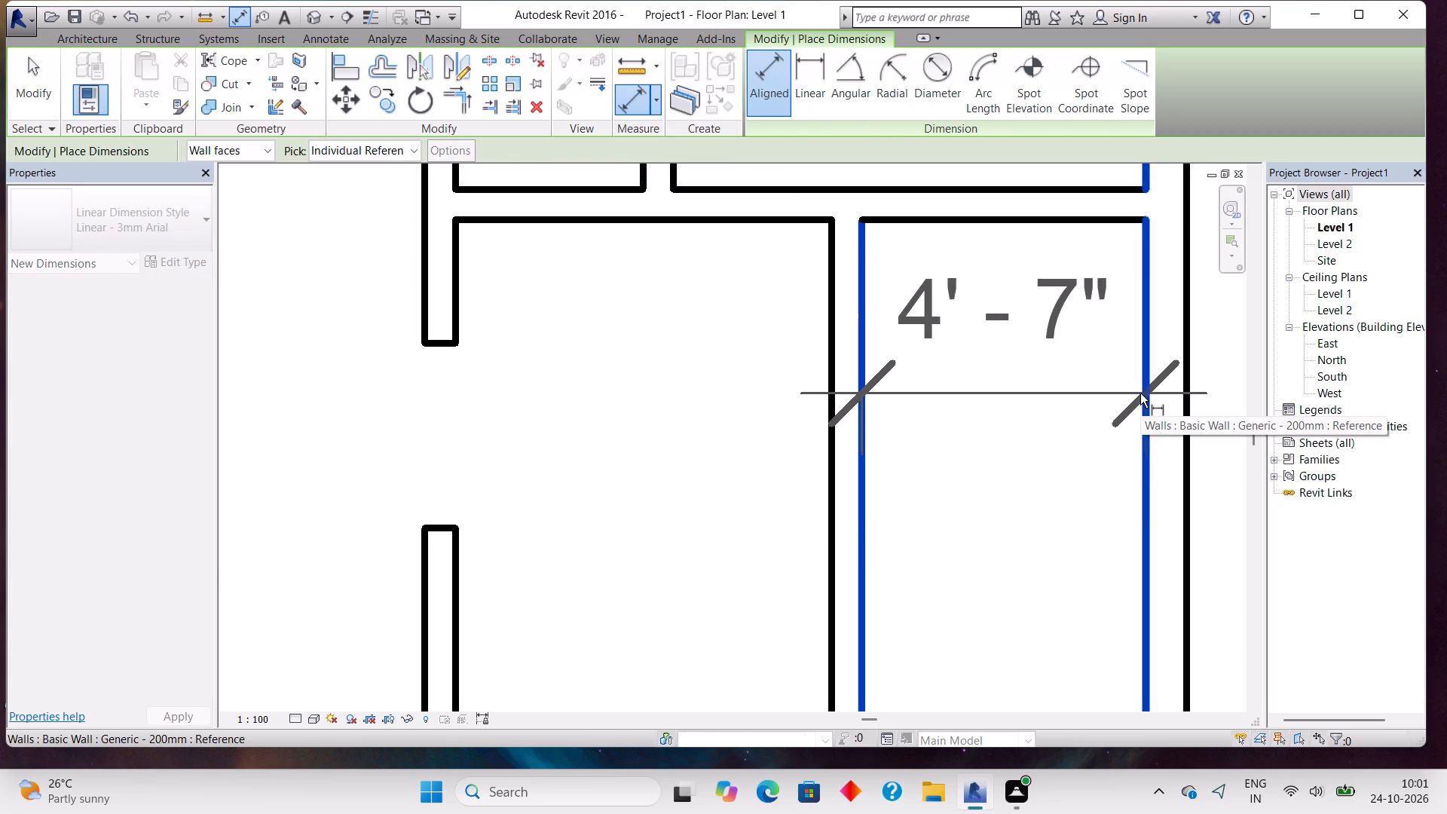
{"action": "key", "text": "Escape"}
{"action": "key", "text": "Escape"}
Nudge the narrow room's partition wall back toward the exterior wall, making the room about 4'-6 1/2" wide inside.
{"action": "left_click", "coordinate": [845, 442]}
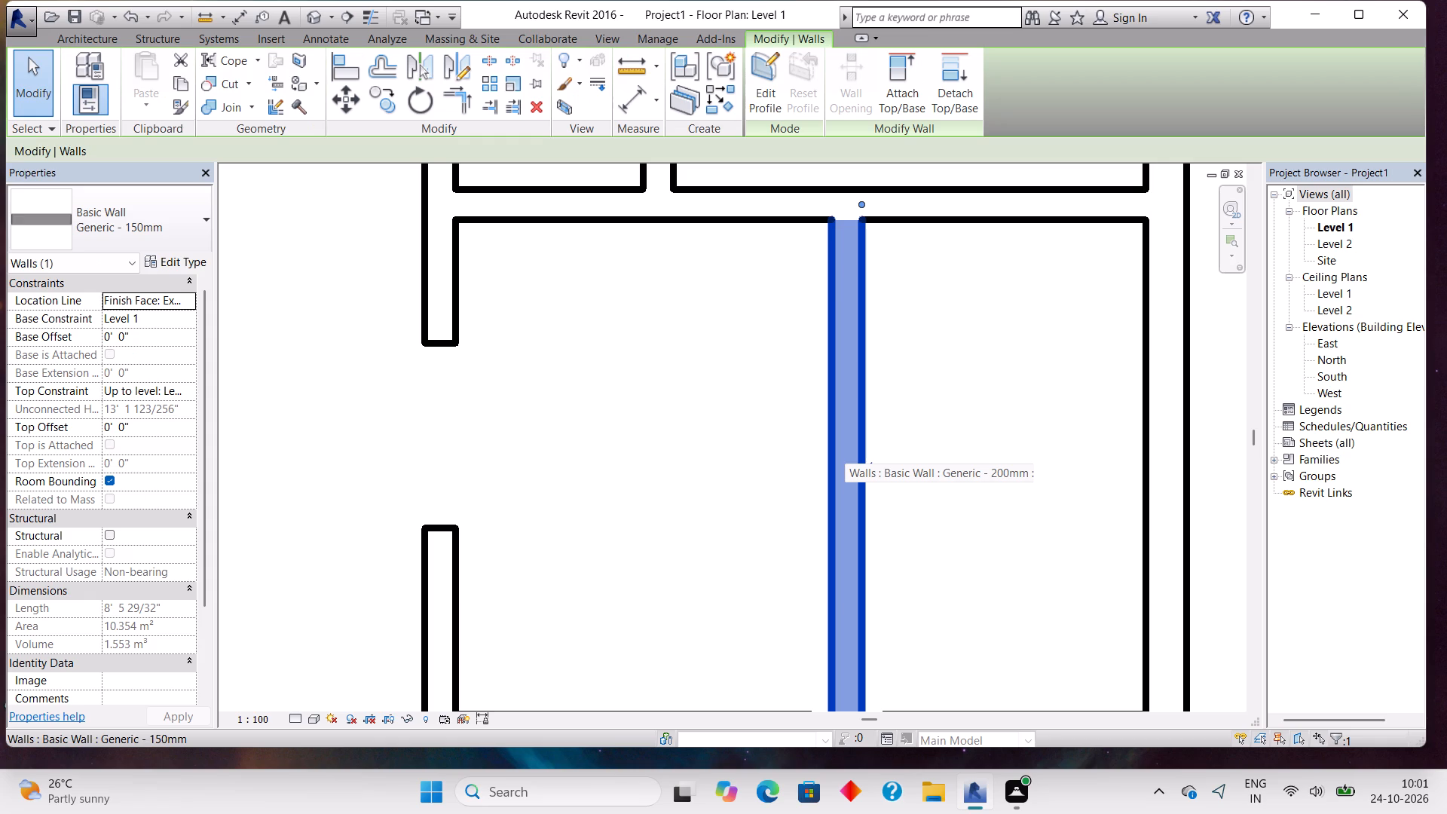
{"action": "key", "text": "Right"}
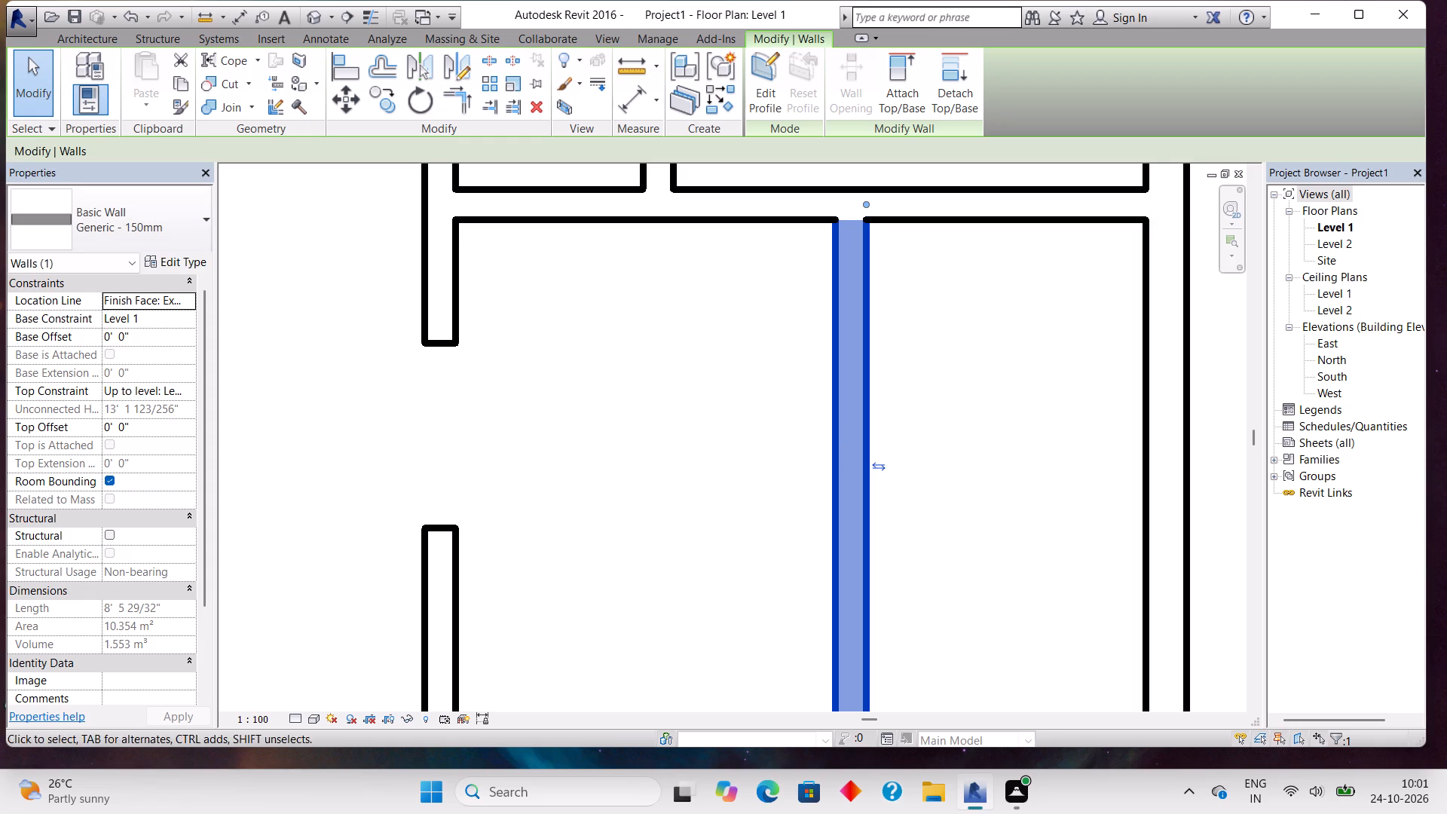
Measure the narrow room's clear width from the partition wall to the exterior wall's inner face.
{"action": "left_click", "coordinate": [633, 118]}
{"action": "left_click", "coordinate": [630, 111]}
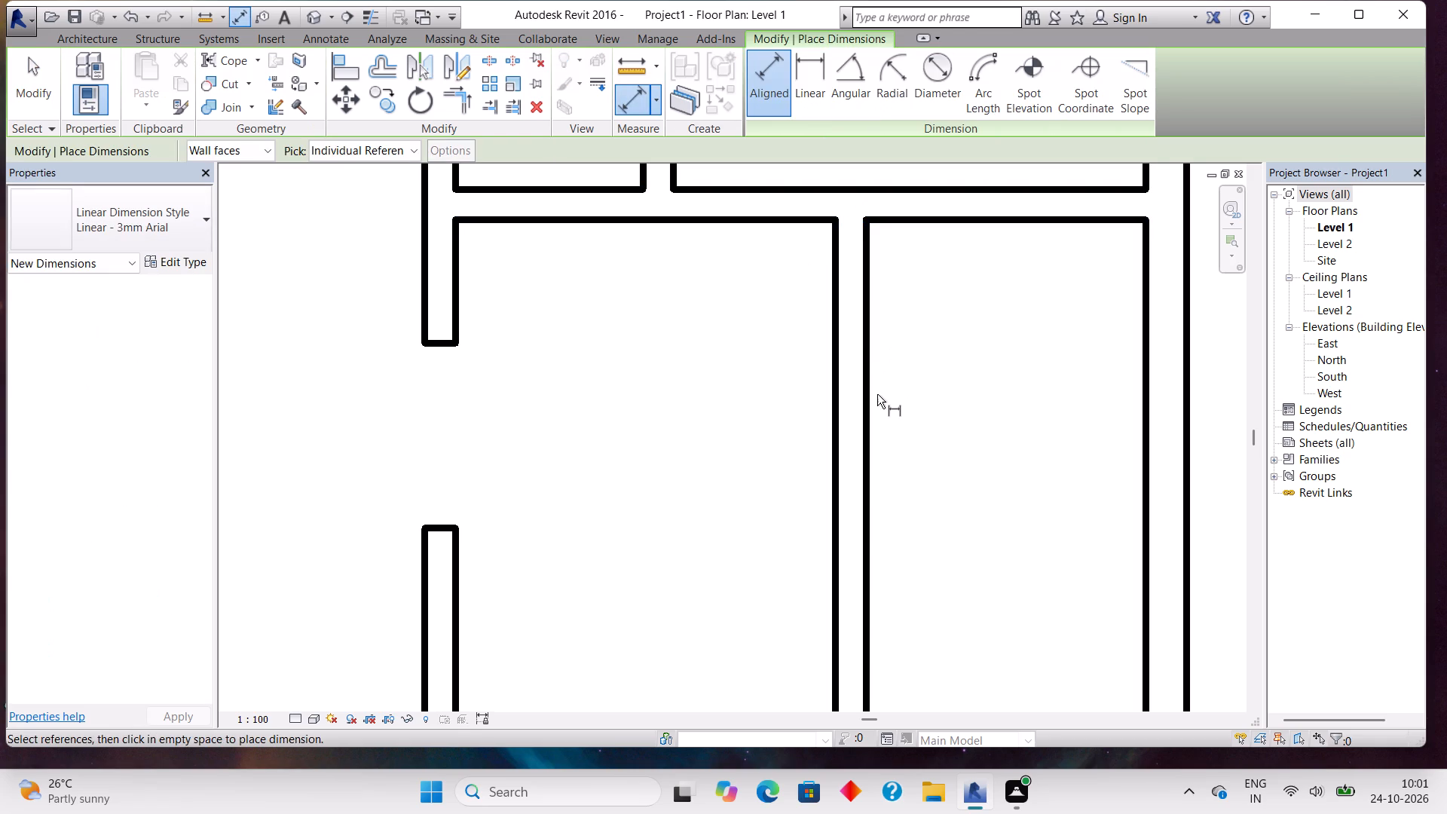
{"action": "left_click", "coordinate": [864, 404]}
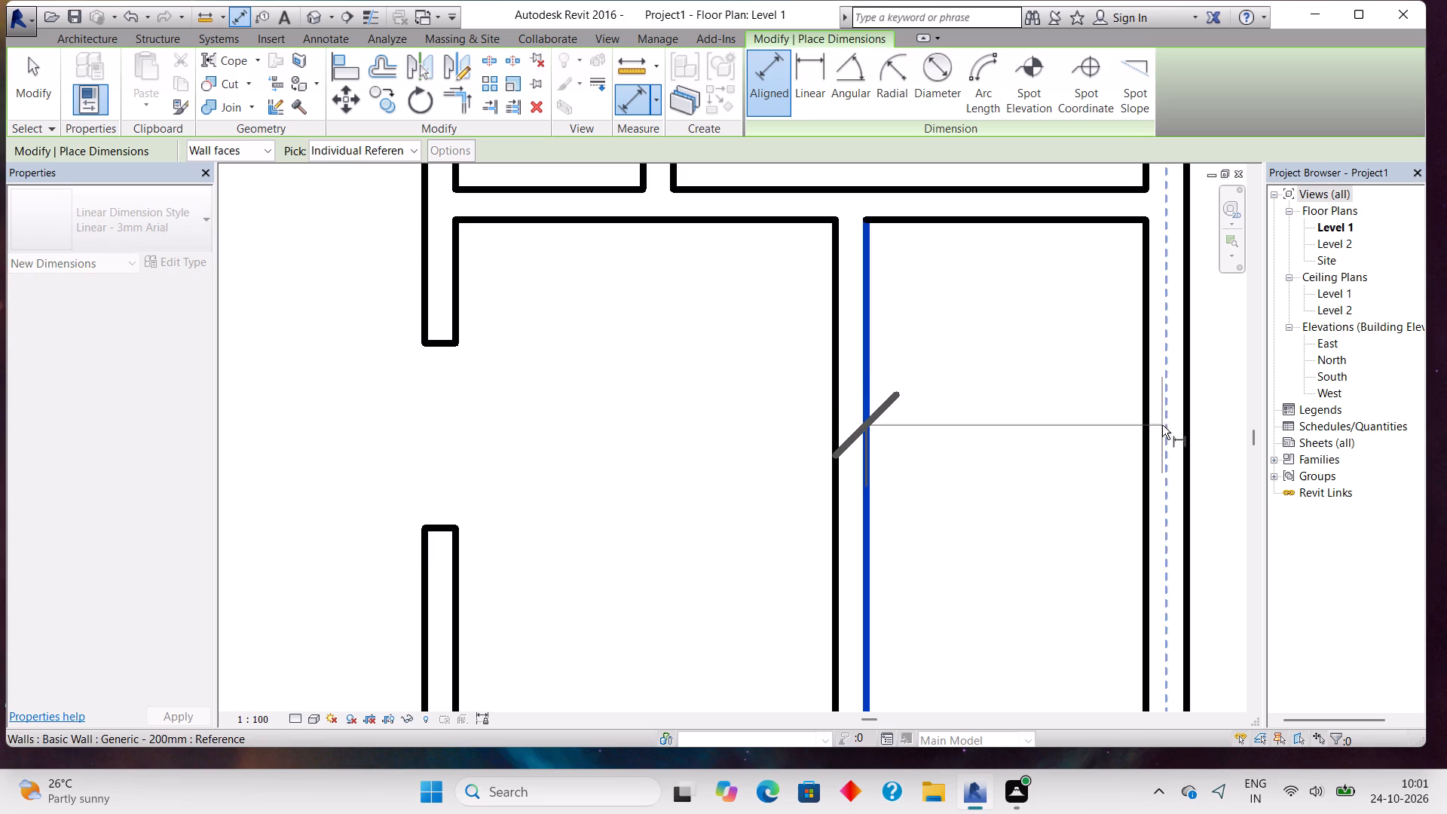
{"action": "left_click", "coordinate": [1149, 429]}
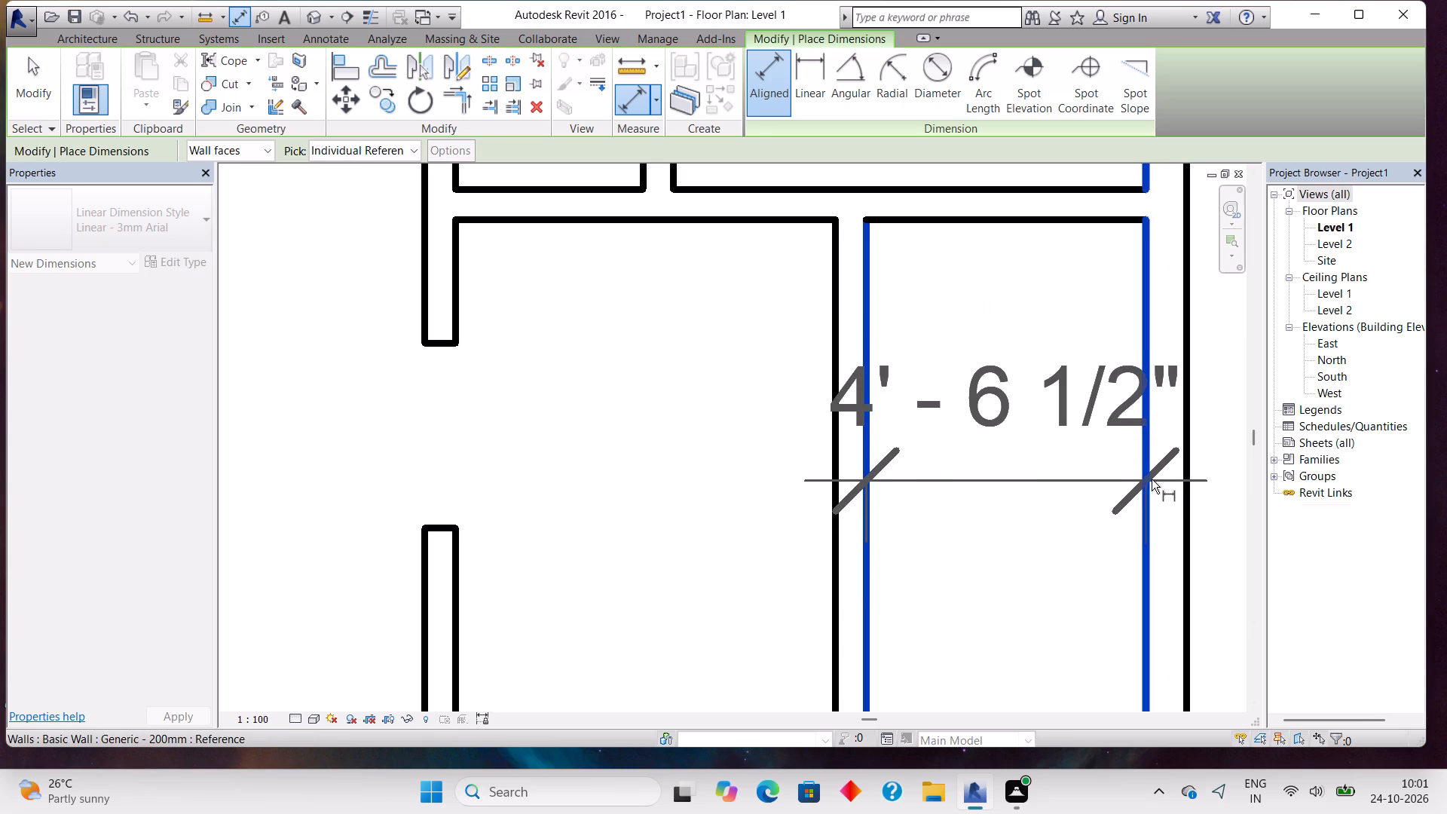
{"action": "scroll", "coordinate": [1147, 475], "scroll_direction": "down", "scroll_amount": 2}
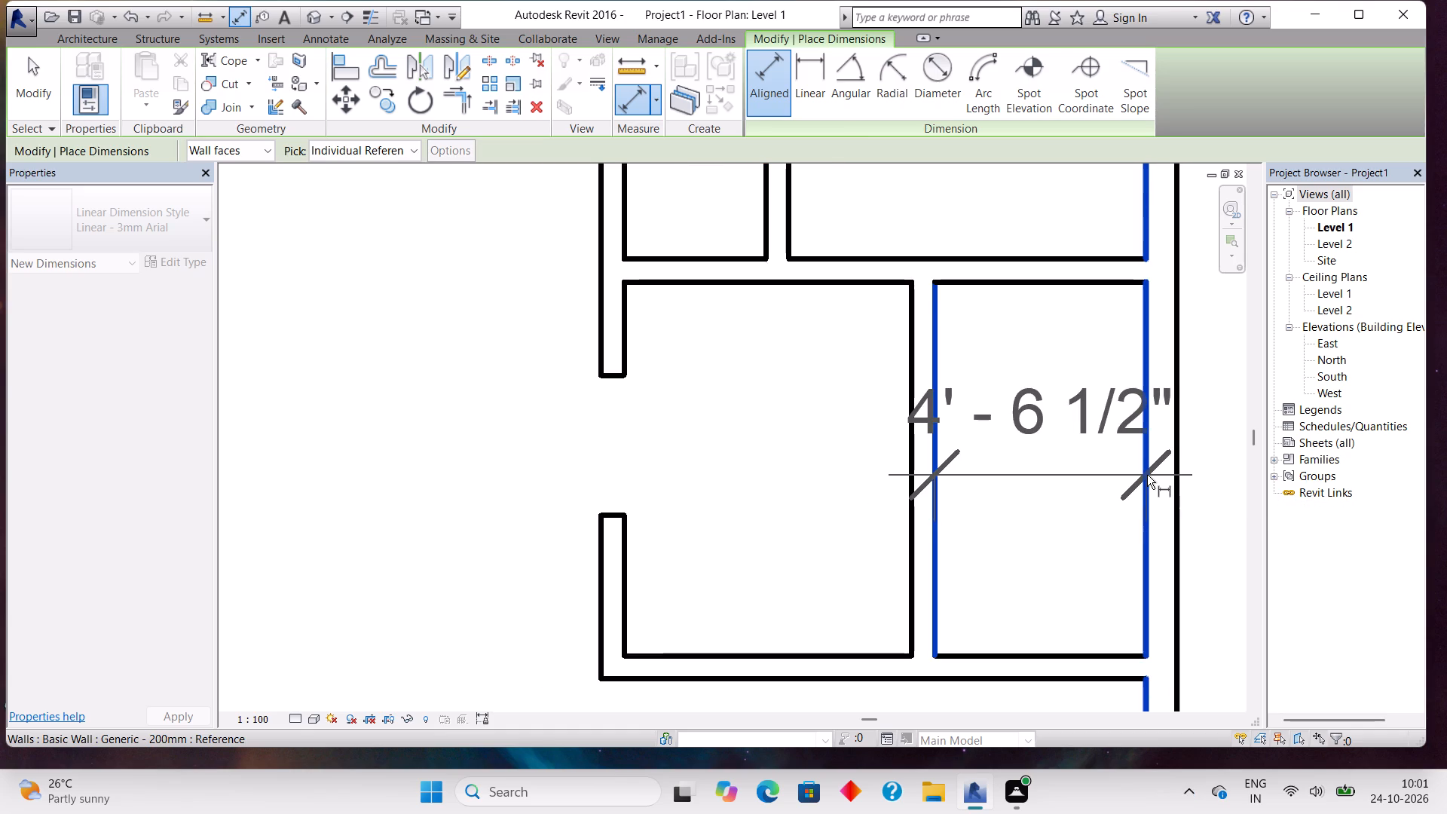
{"action": "scroll", "coordinate": [1147, 475], "scroll_direction": "down", "scroll_amount": 1}
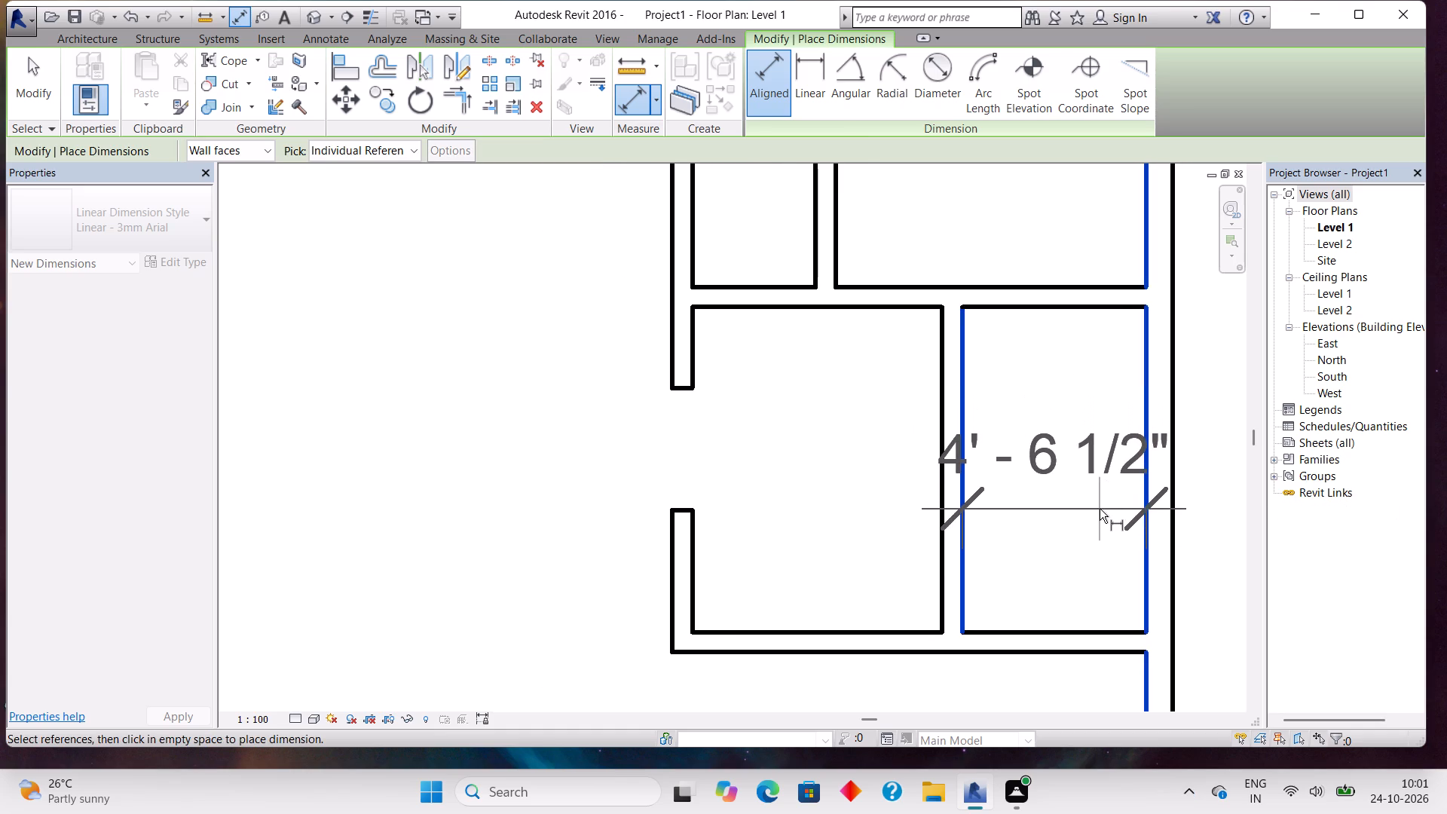
{"action": "scroll", "coordinate": [1100, 509], "scroll_direction": "down", "scroll_amount": 4}
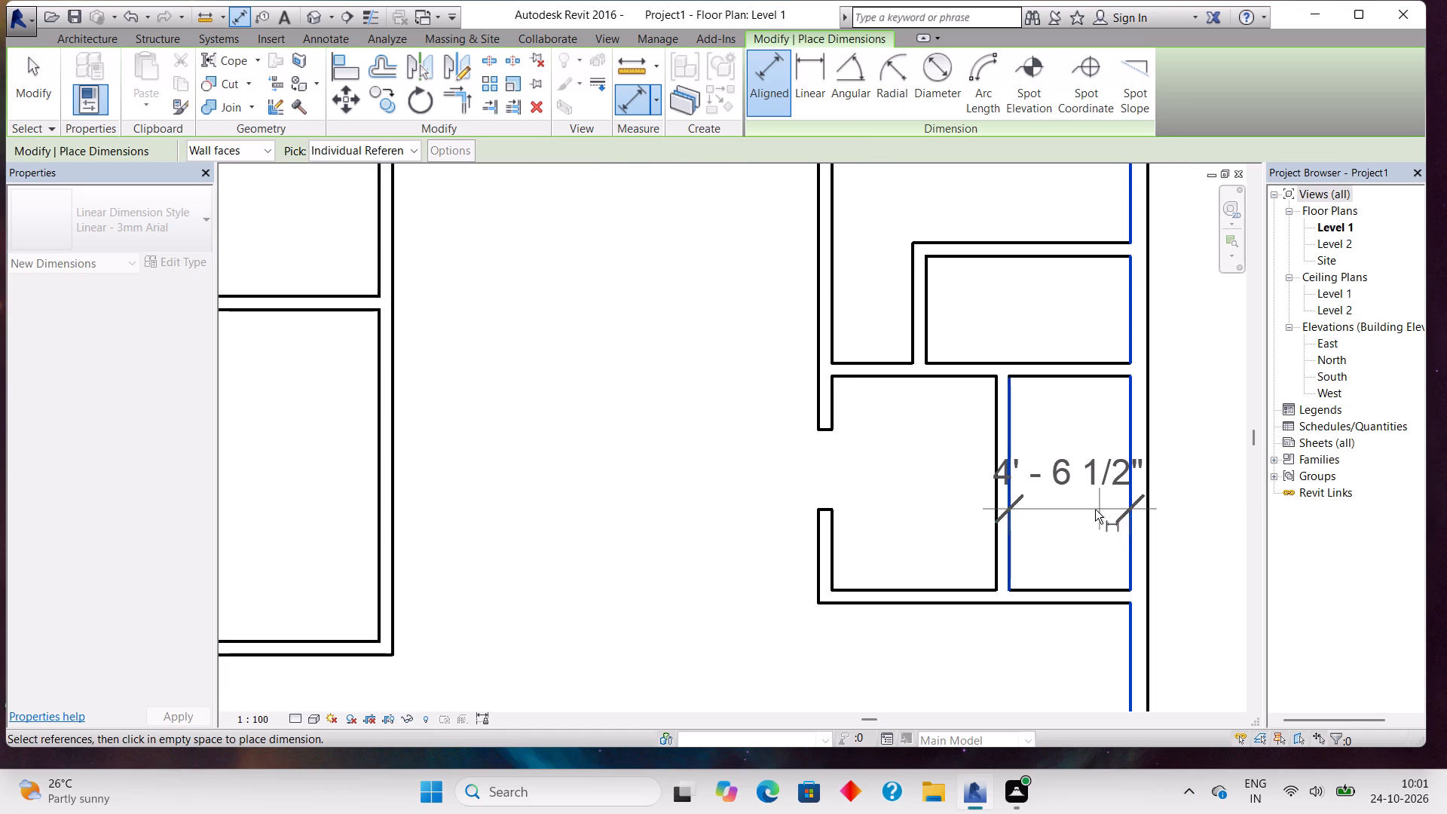
{"action": "scroll", "coordinate": [1069, 519], "scroll_direction": "down", "scroll_amount": 5}
{"action": "scroll", "coordinate": [1004, 541], "scroll_direction": "down", "scroll_amount": 2}
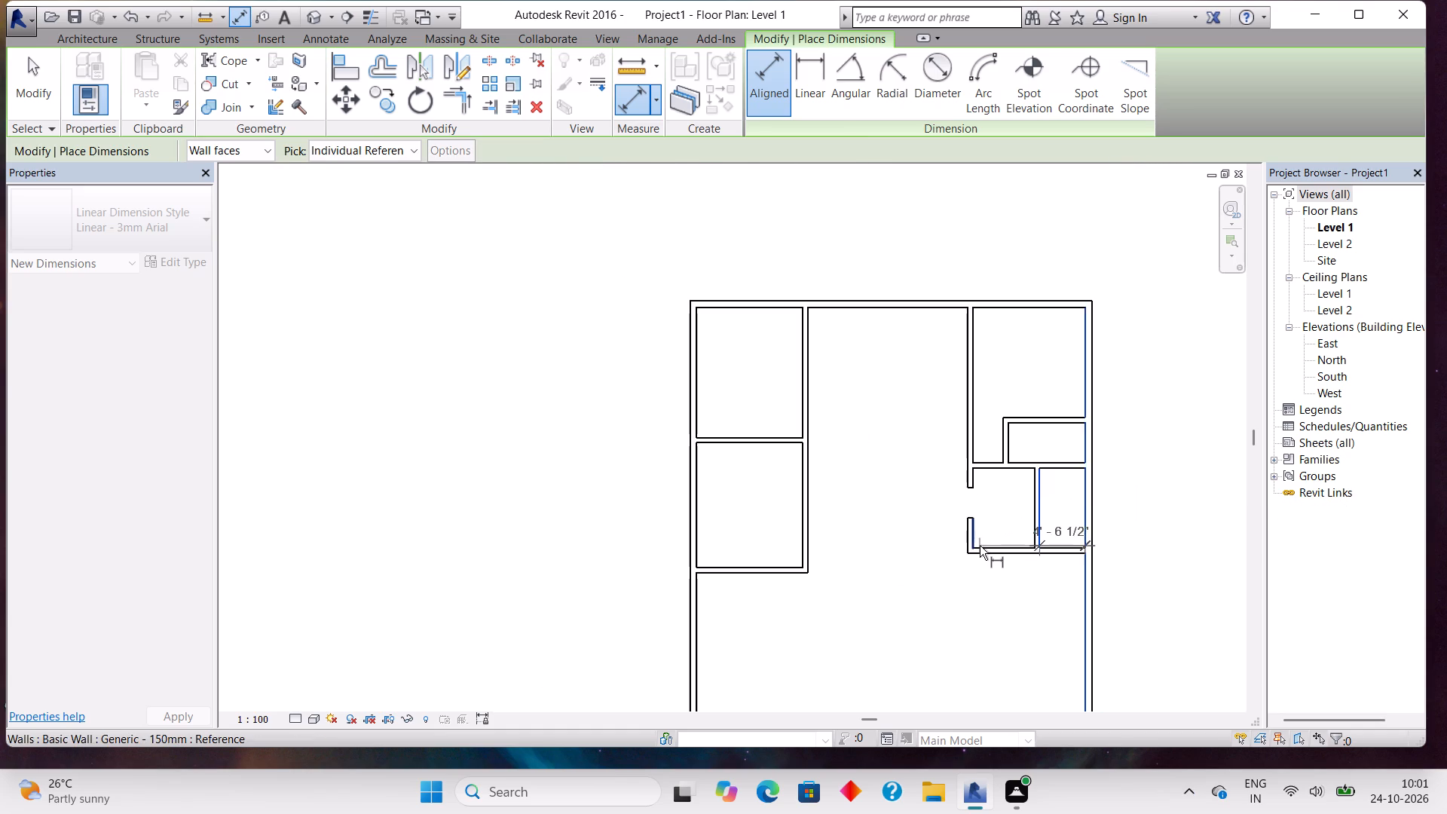
{"action": "scroll", "coordinate": [980, 546], "scroll_direction": "down", "scroll_amount": 1}
{"action": "middle_click_drag", "start_coordinate": [980, 546], "coordinate": [1029, 481]}
{"action": "key", "text": "Escape"}
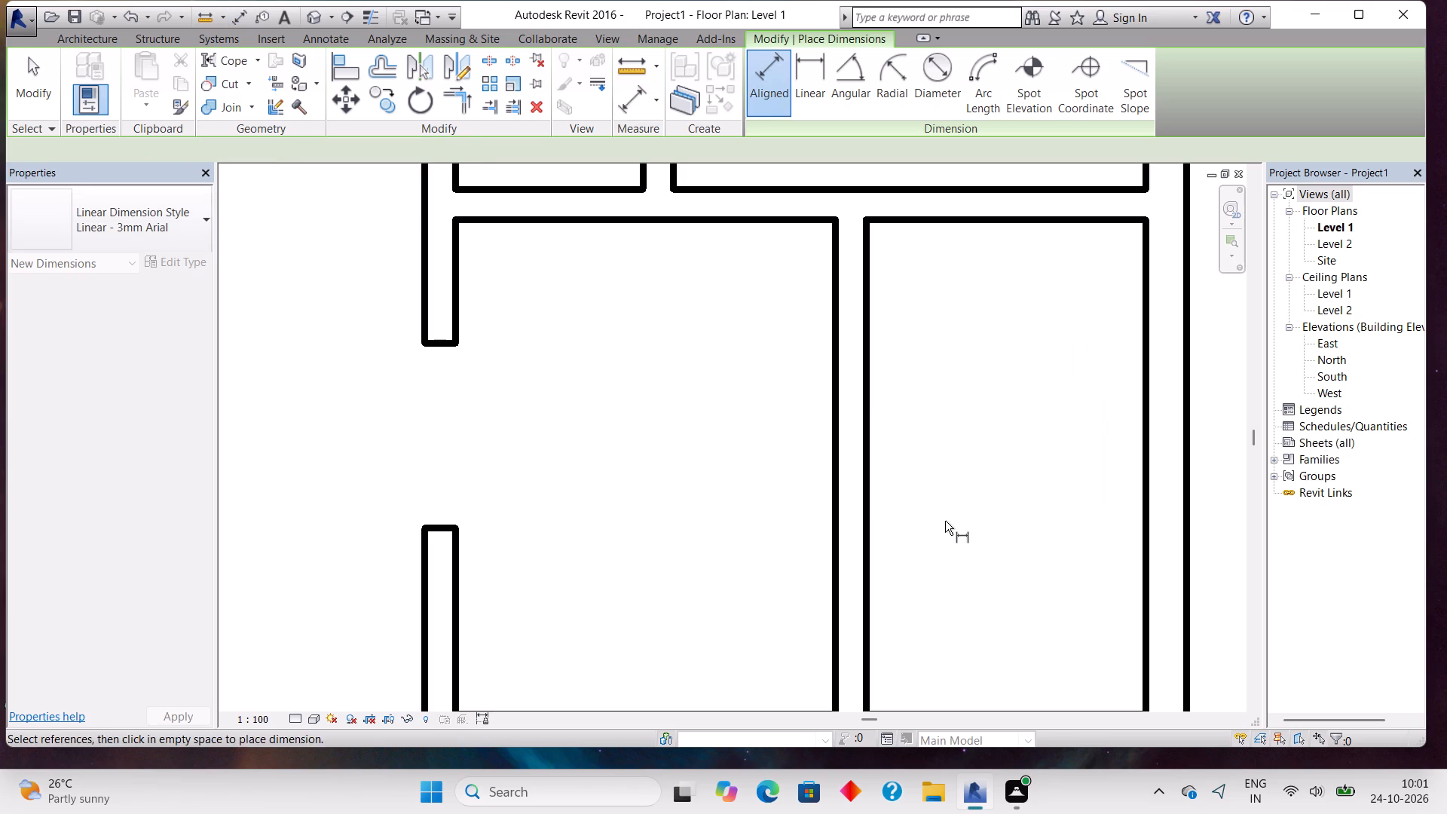
{"action": "key", "text": "Escape"}
{"action": "key", "text": "Escape"}
{"action": "scroll", "coordinate": [945, 521], "scroll_direction": "down", "scroll_amount": 8}
{"action": "key", "text": "Escape"}
Draw two Generic - 150mm walls enclosing a small room about 7'-6" by 3'-9" inside, along the west exterior wall below the existing rooms.
{"action": "scroll", "coordinate": [945, 521], "scroll_direction": "down", "scroll_amount": 2}
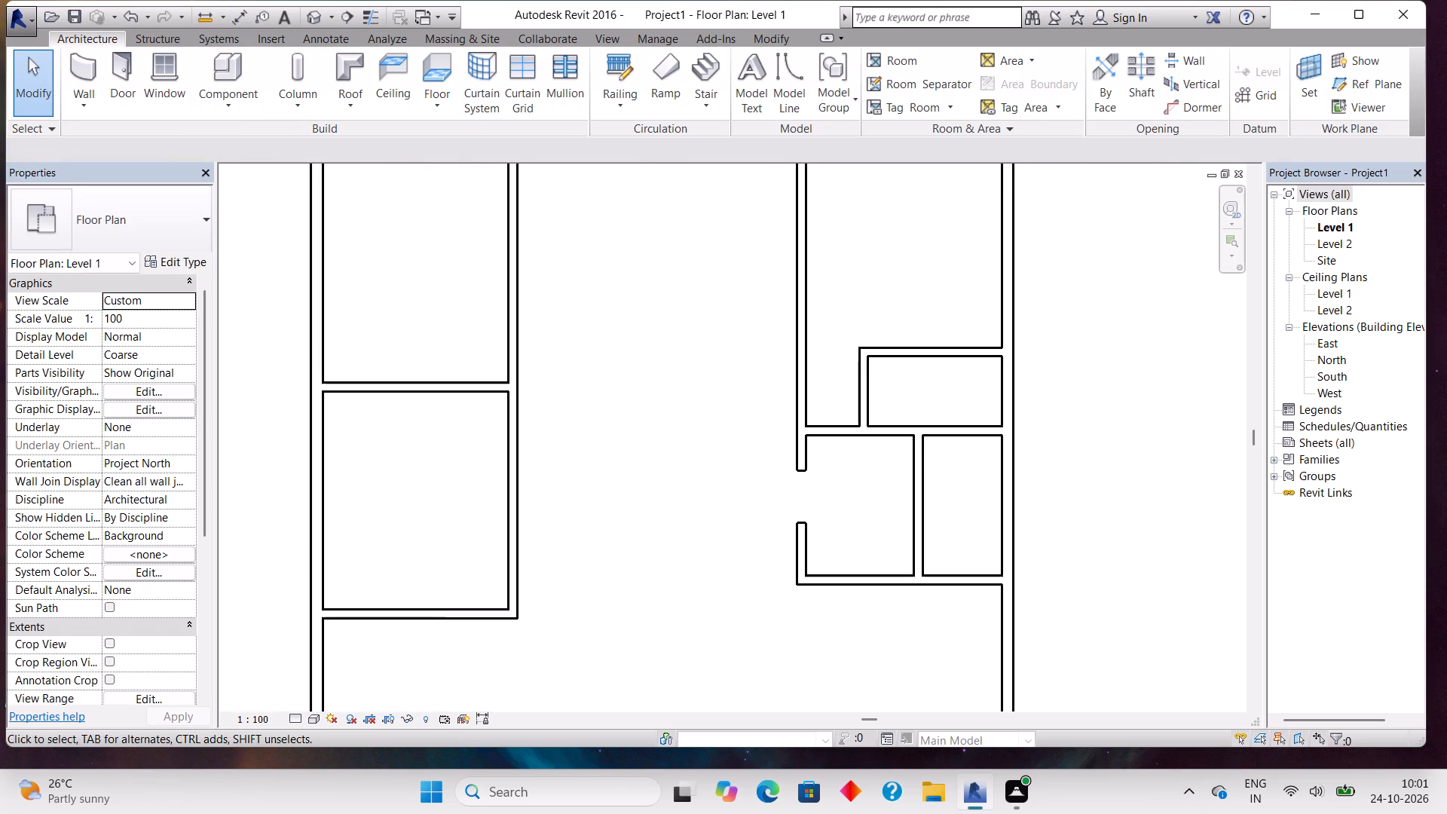
{"action": "middle_click_drag", "start_coordinate": [791, 585], "coordinate": [1002, 398]}
{"action": "middle_click", "coordinate": [1002, 398]}
{"action": "middle_click", "coordinate": [1002, 398]}
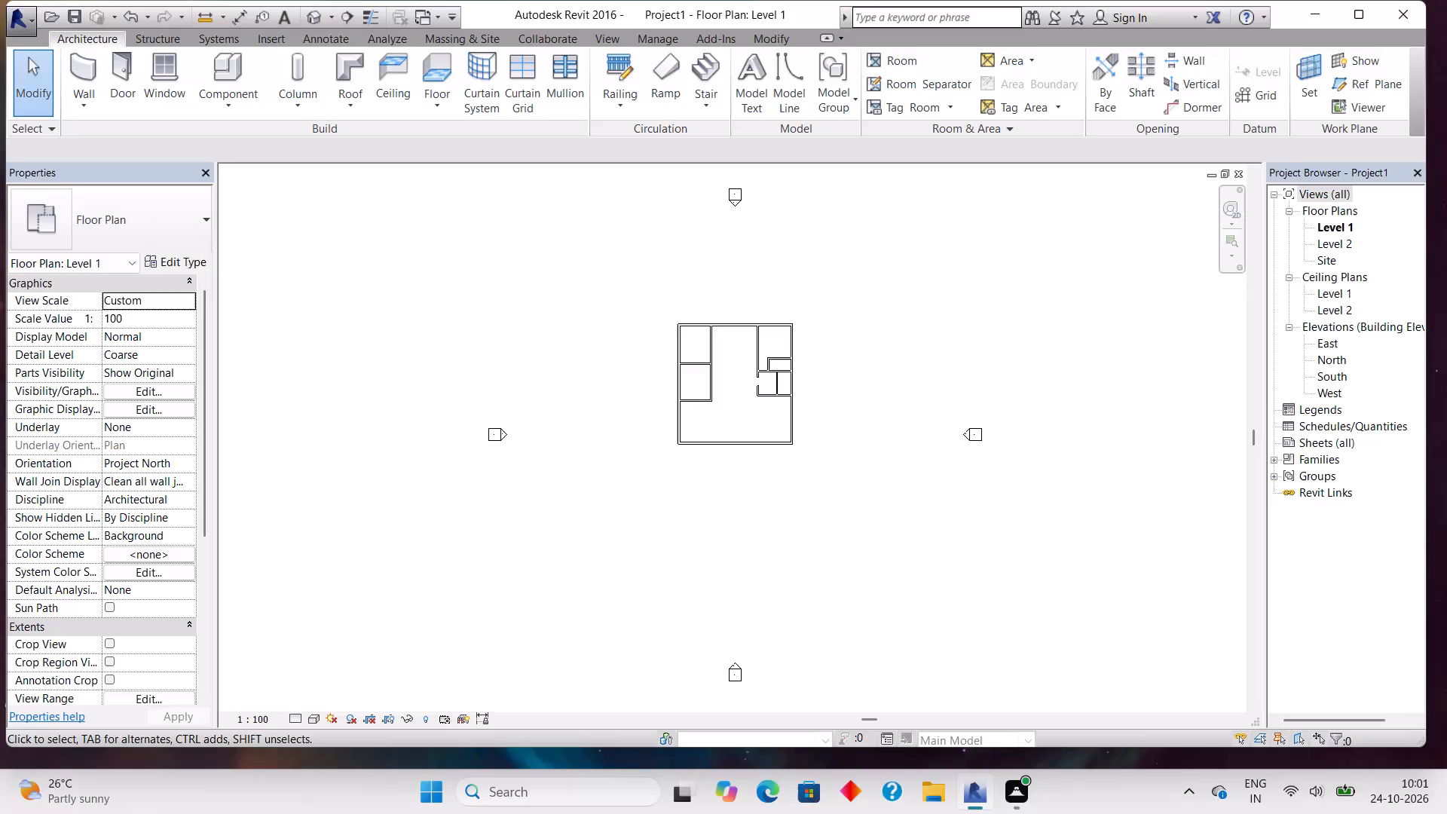
{"action": "scroll", "coordinate": [645, 404], "scroll_direction": "up", "scroll_amount": 12}
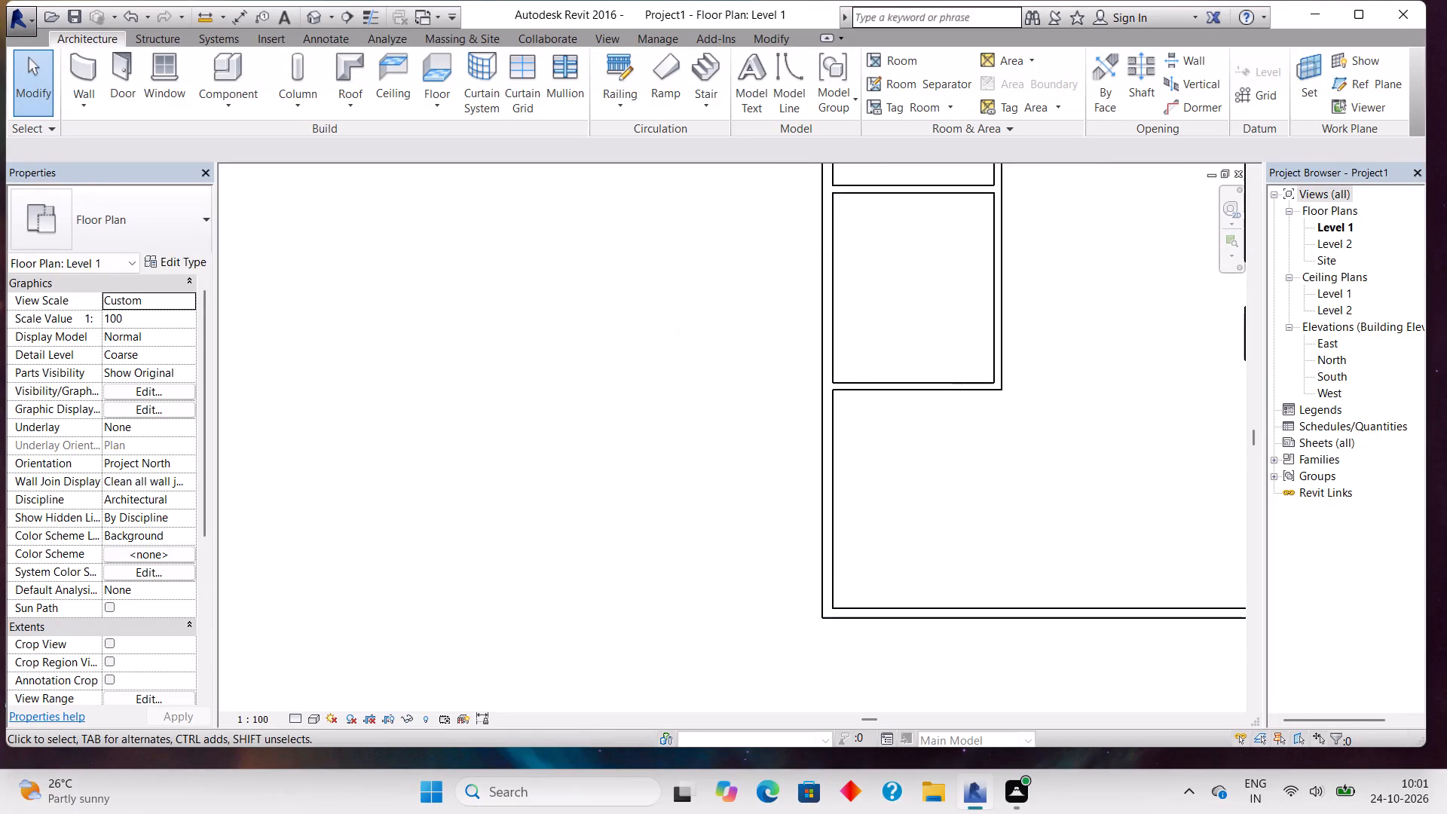
{"action": "scroll", "coordinate": [645, 404], "scroll_direction": "up", "scroll_amount": 1}
{"action": "middle_click_drag", "start_coordinate": [1062, 503], "coordinate": [947, 501]}
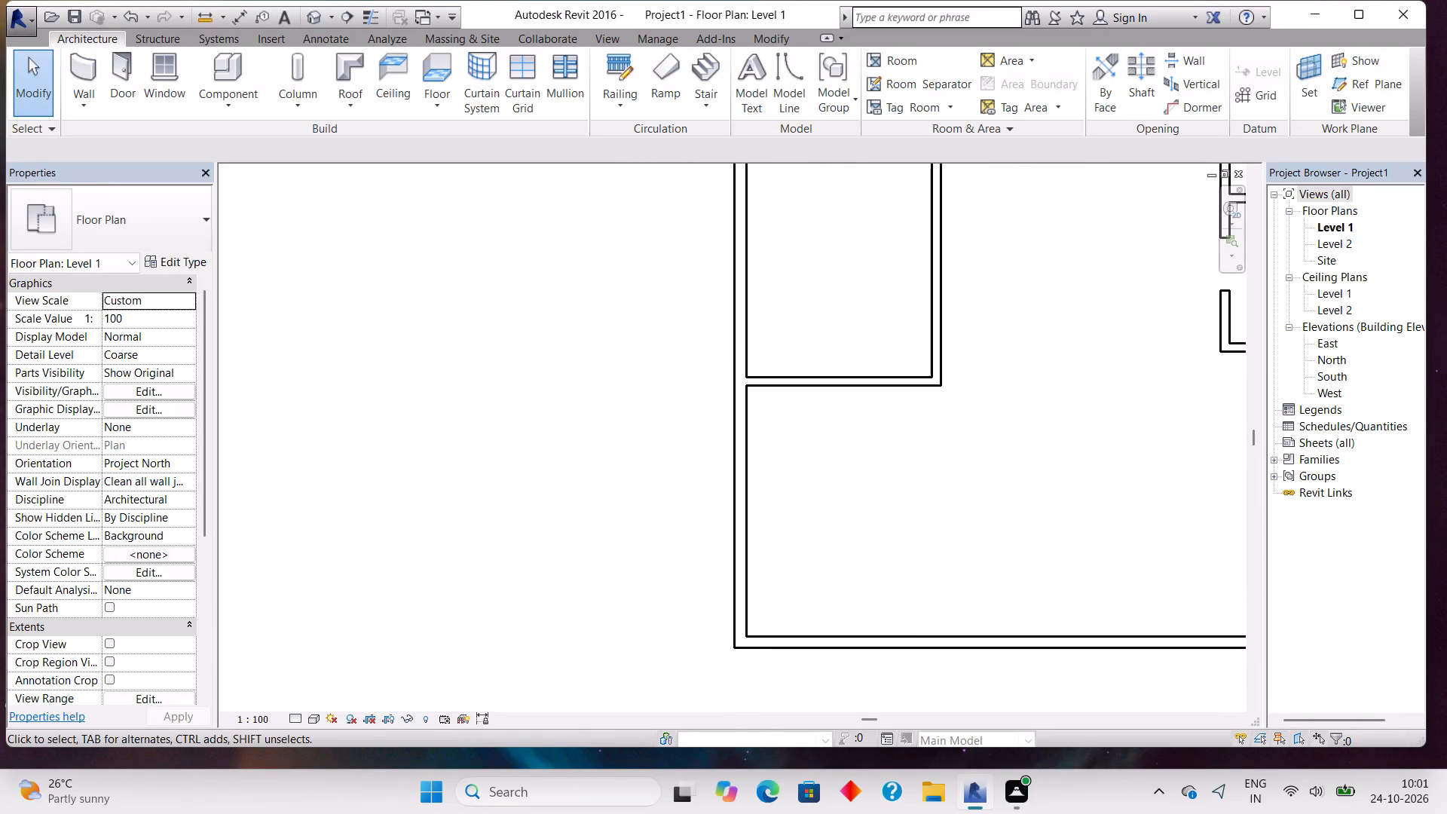
{"action": "left_click", "coordinate": [81, 76]}
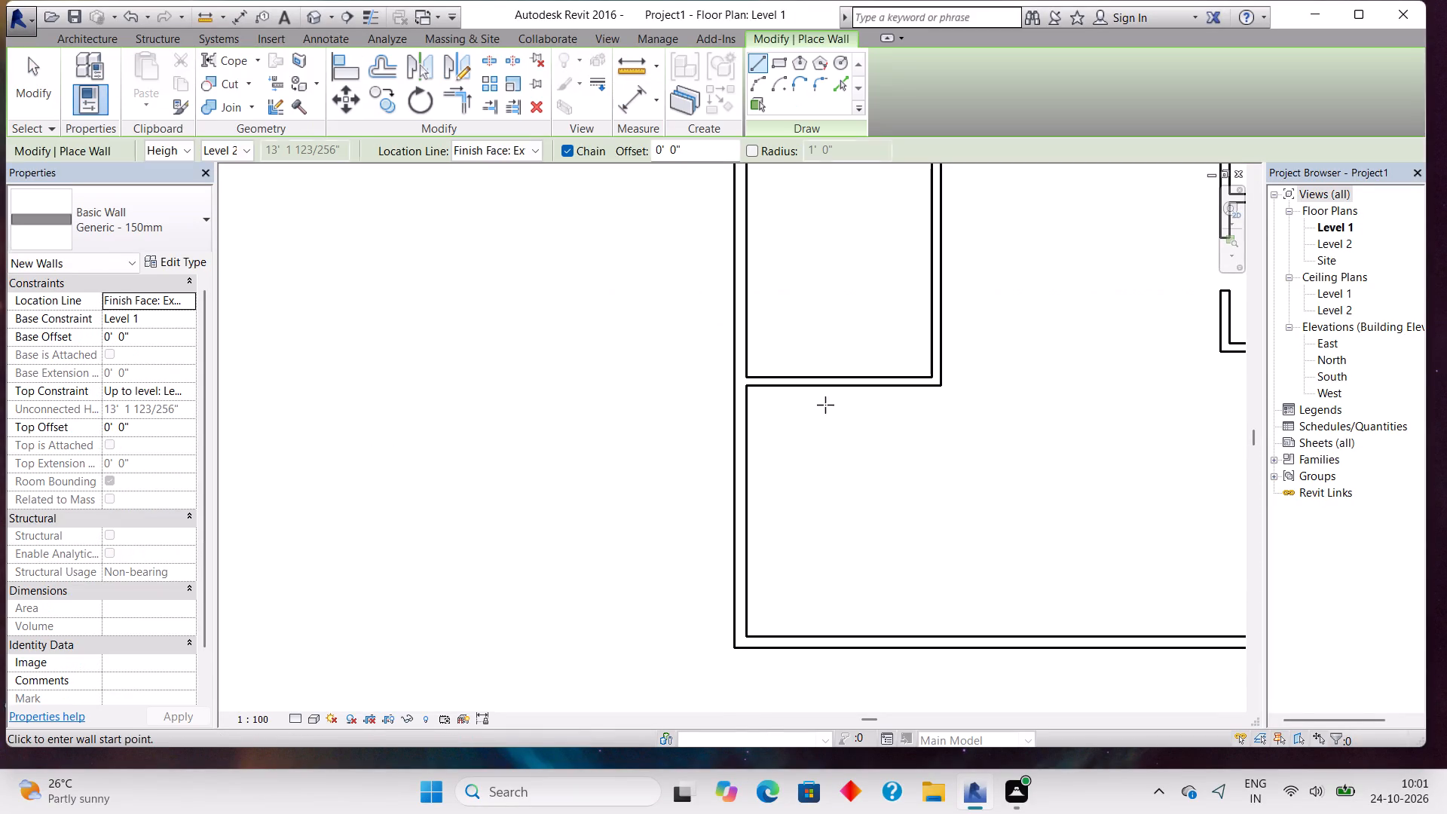
{"action": "left_click", "coordinate": [748, 454]}
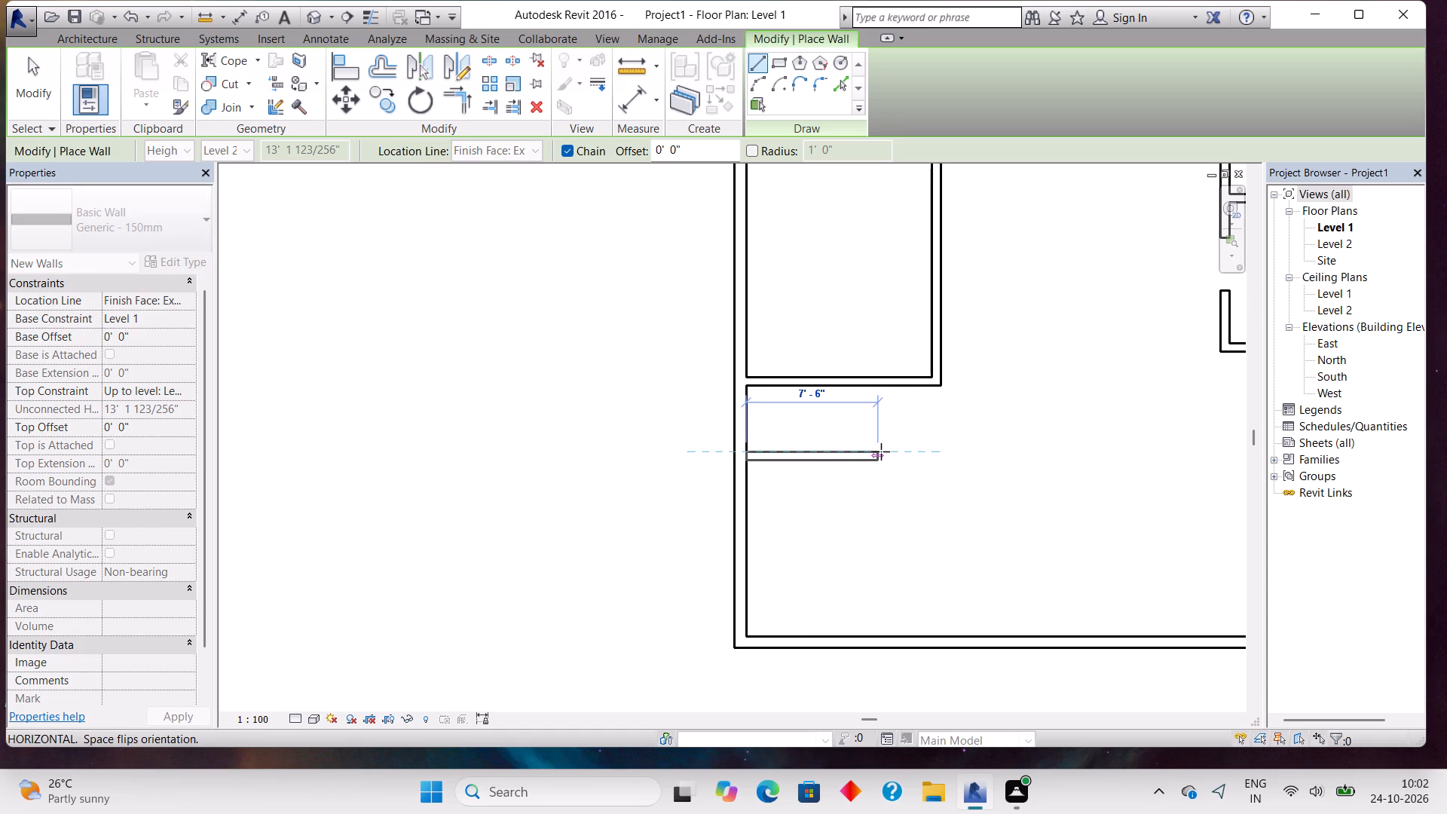
{"action": "left_click", "coordinate": [881, 451]}
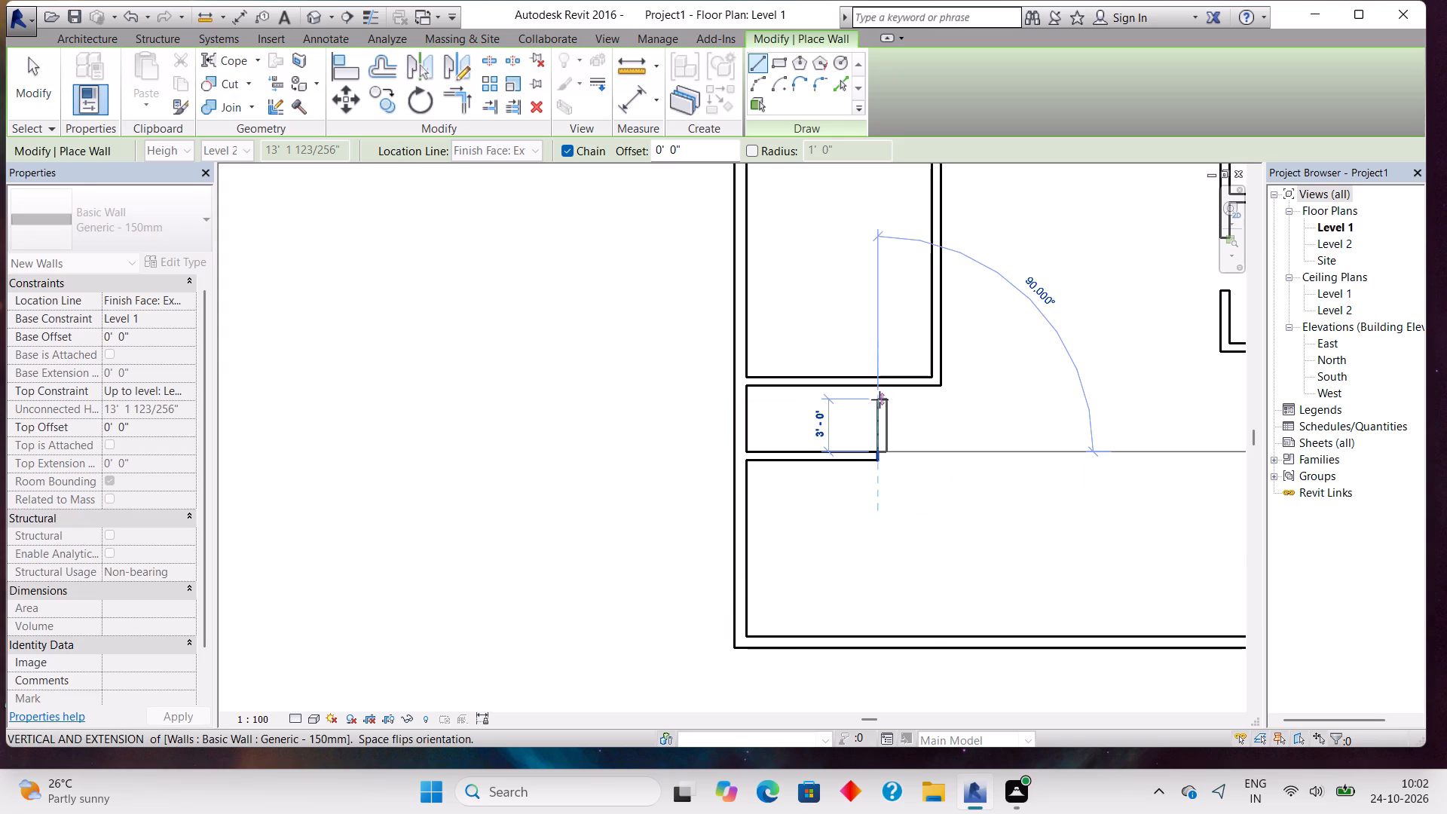
{"action": "left_click", "coordinate": [878, 393]}
{"action": "key", "text": "Escape"}
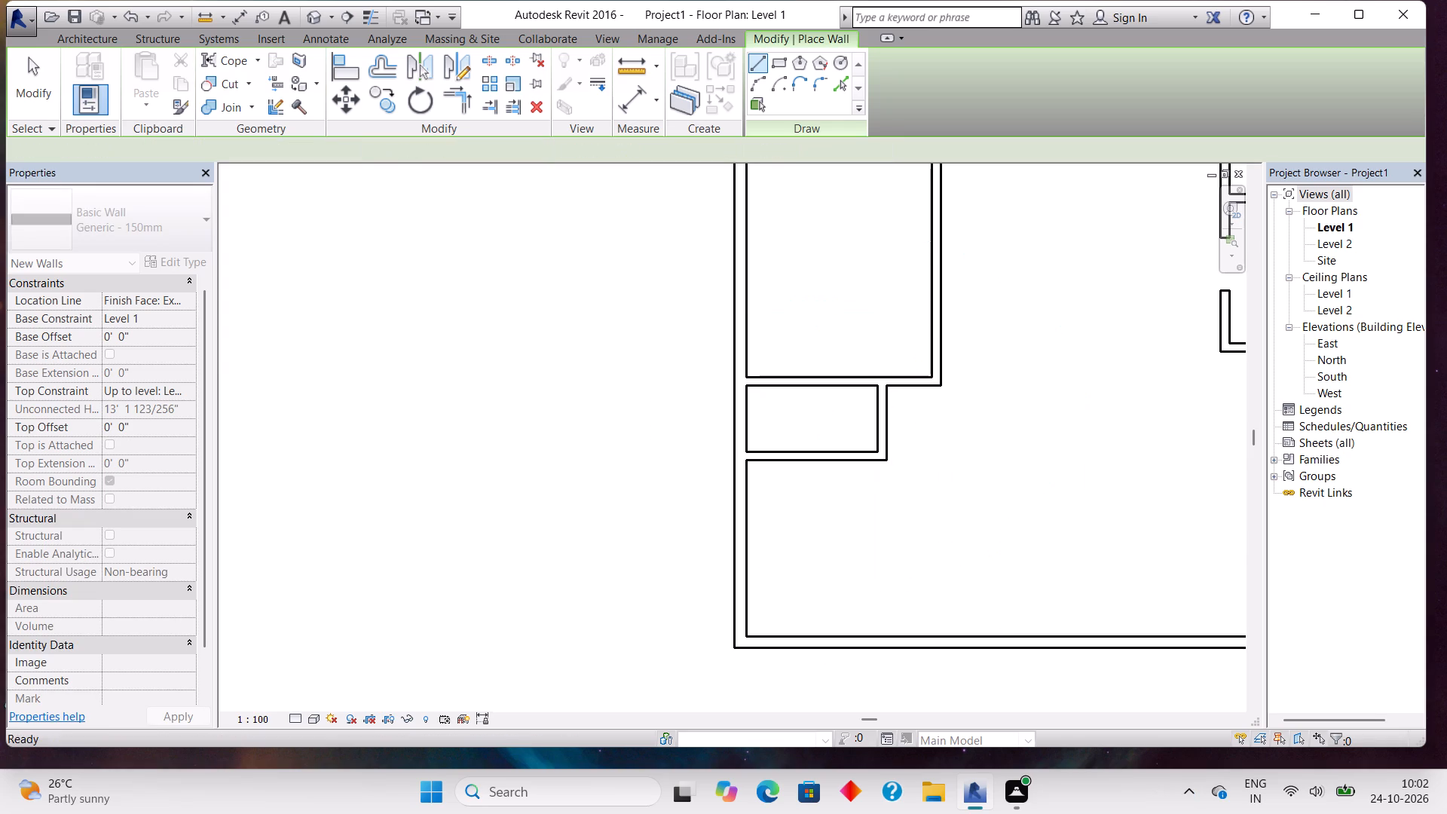
{"action": "key", "text": "Escape"}
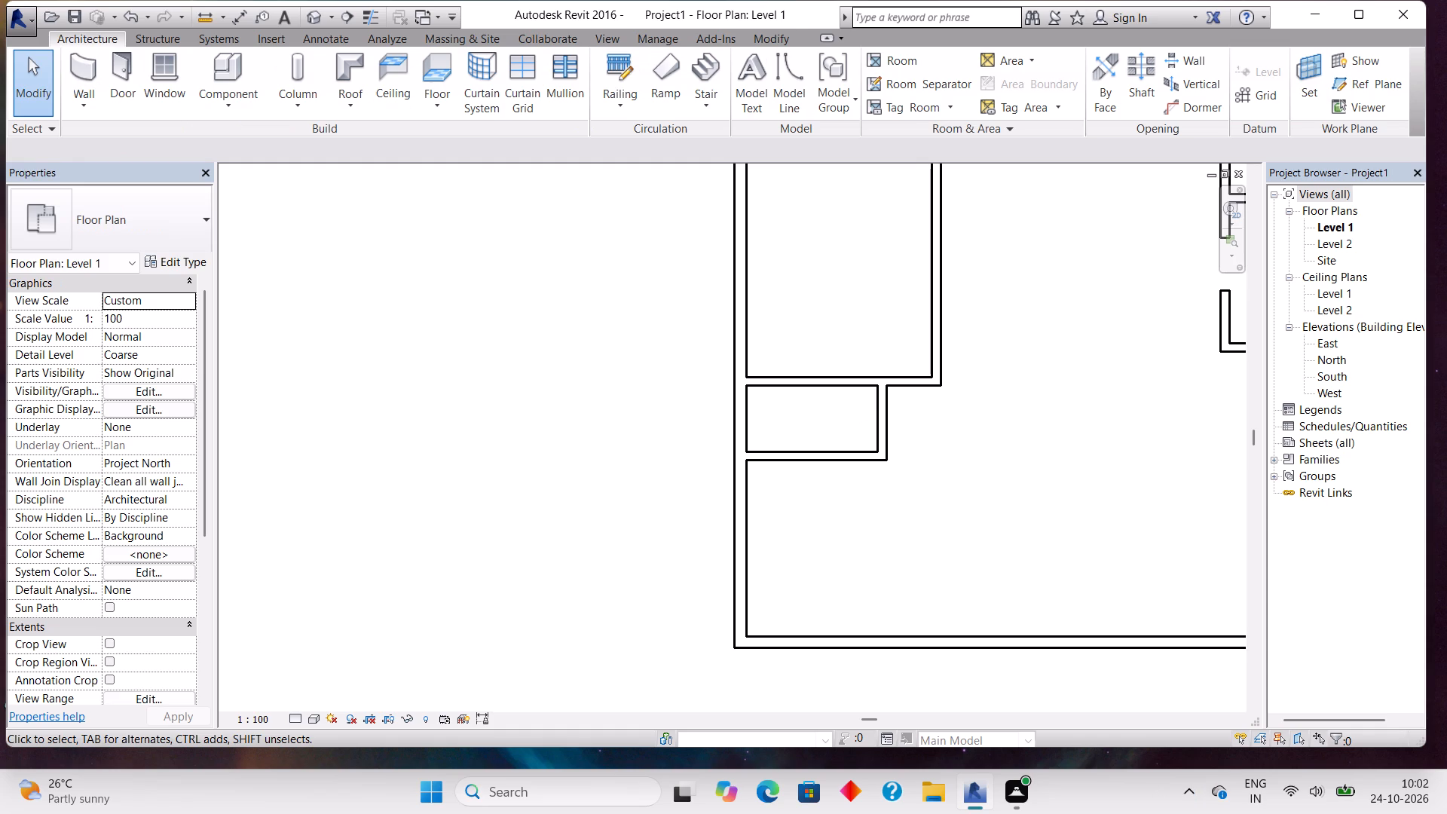
Measure the new small room's clear width and clear depth between its inner wall faces.
{"action": "scroll", "coordinate": [832, 427], "scroll_direction": "up", "scroll_amount": 5}
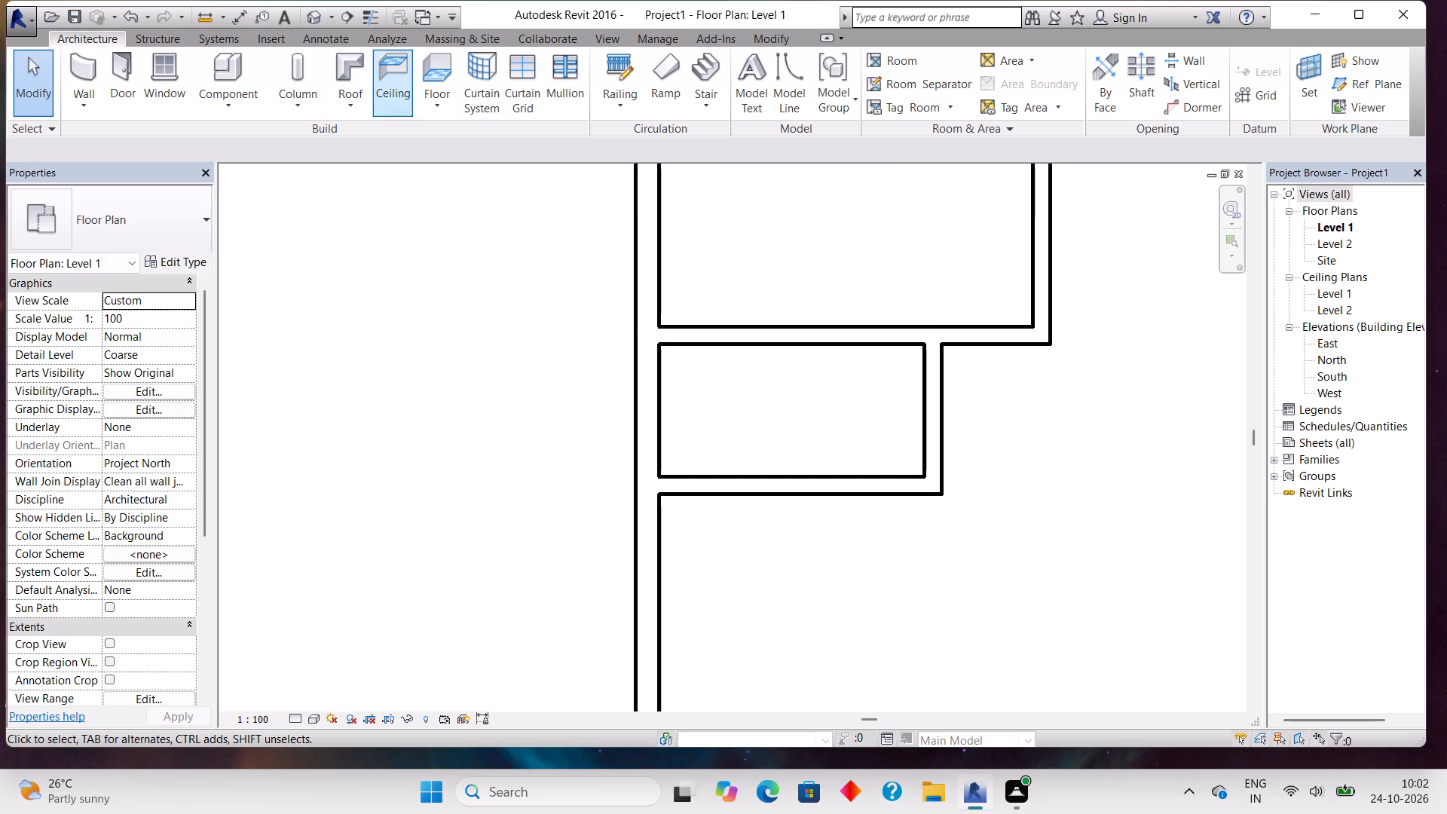
{"action": "left_click", "coordinate": [94, 66]}
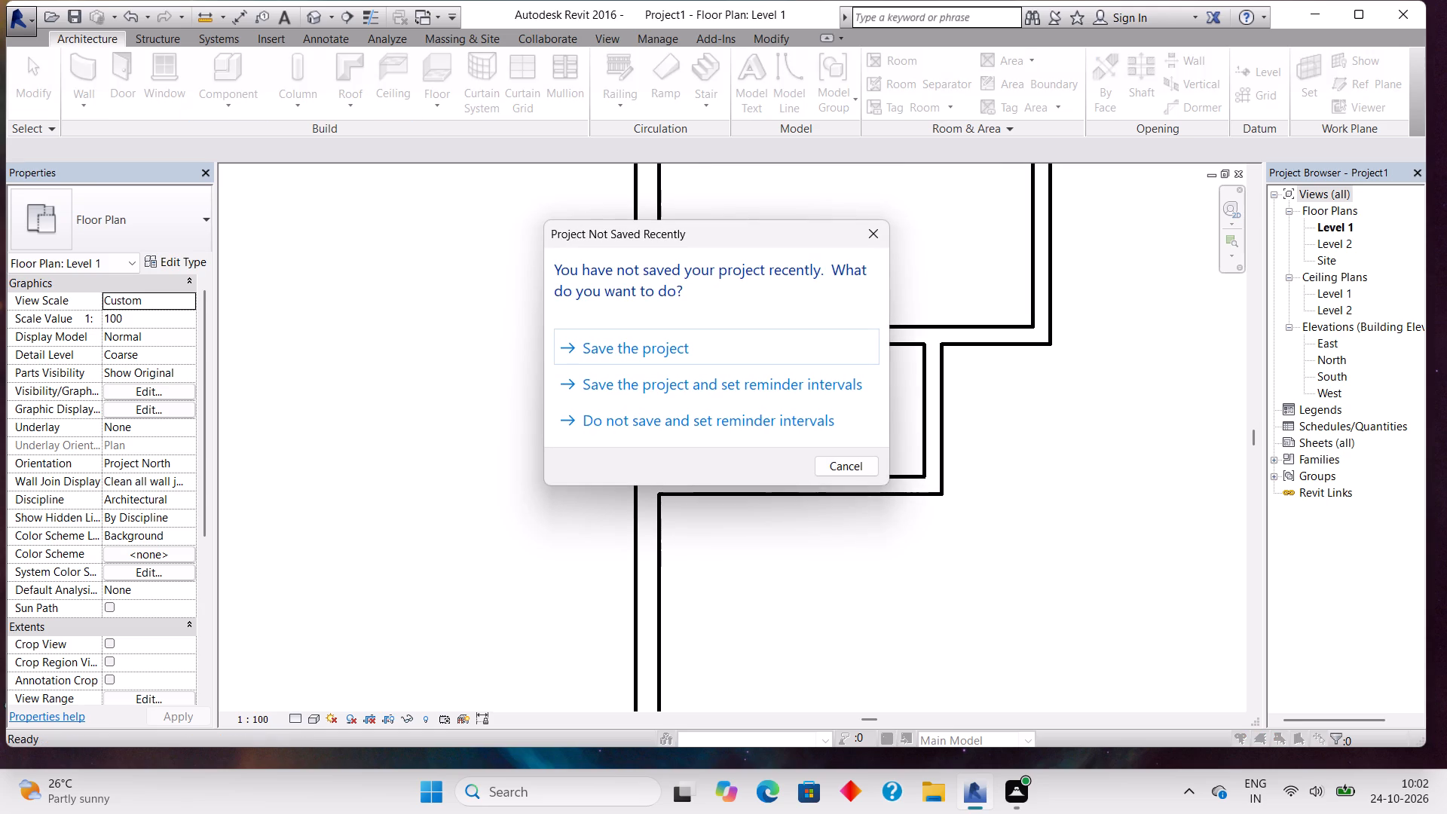
{"action": "left_click", "coordinate": [864, 240]}
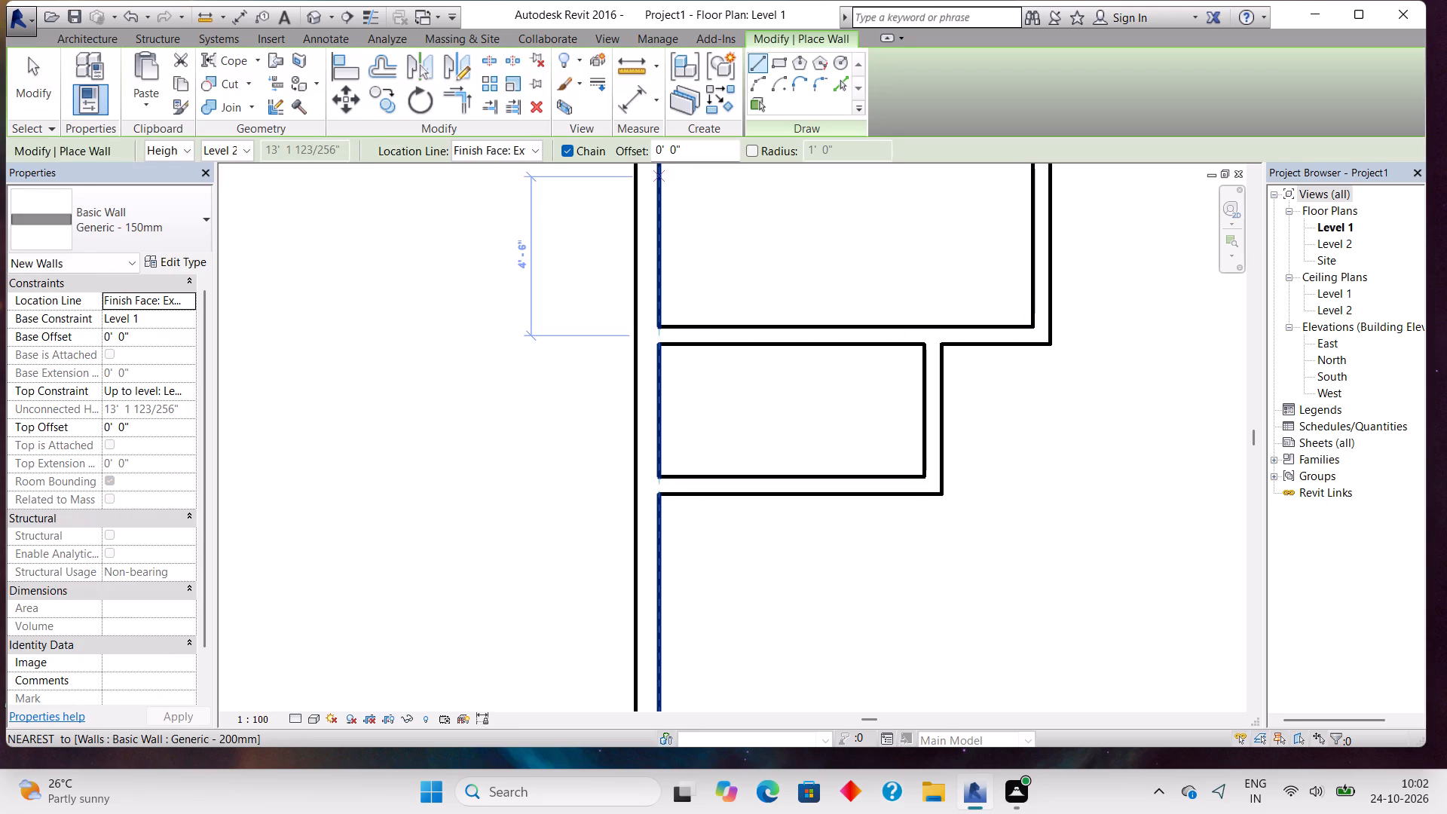
{"action": "left_click", "coordinate": [629, 101]}
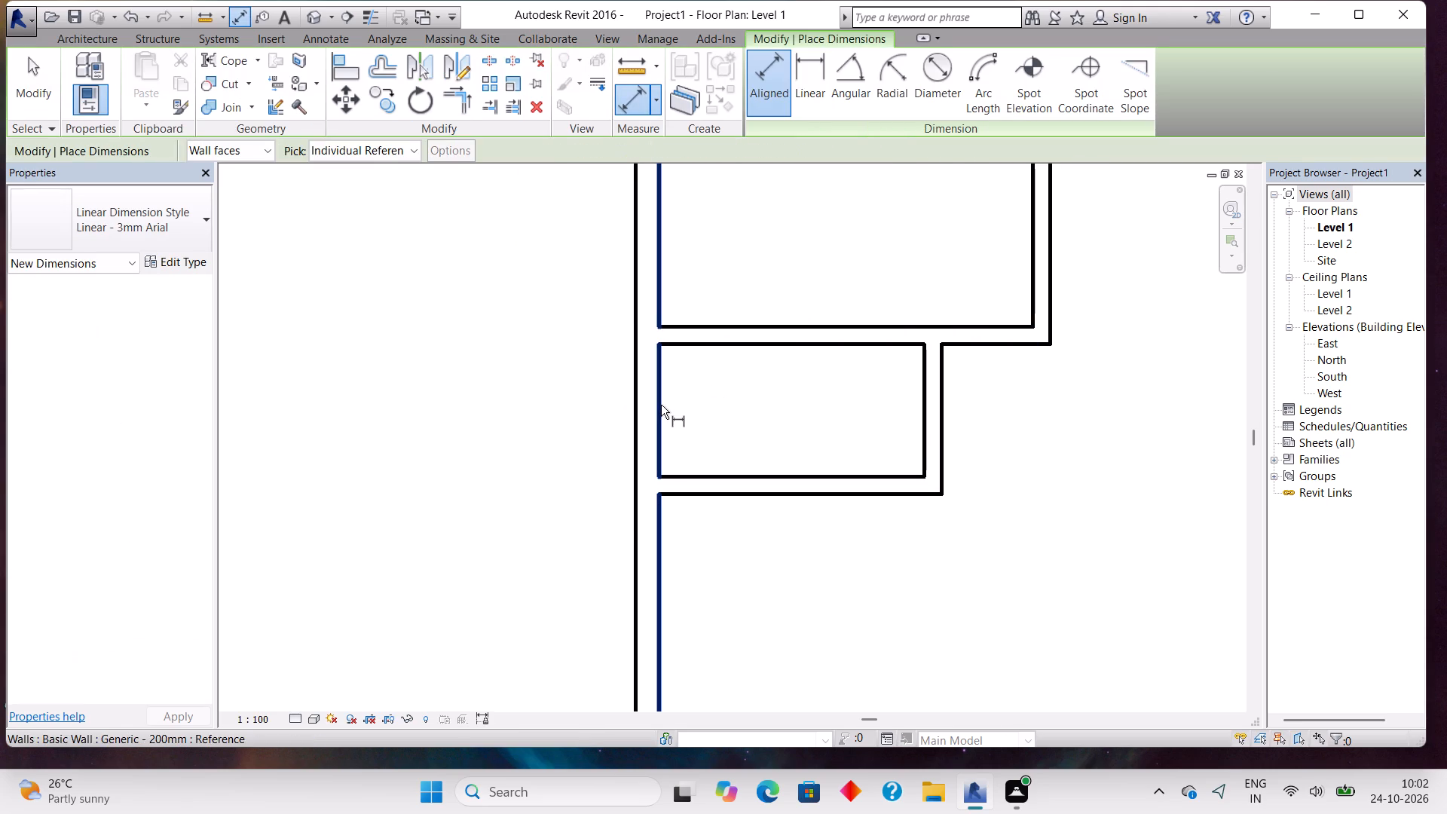
{"action": "left_click", "coordinate": [661, 405]}
{"action": "left_click", "coordinate": [924, 419]}
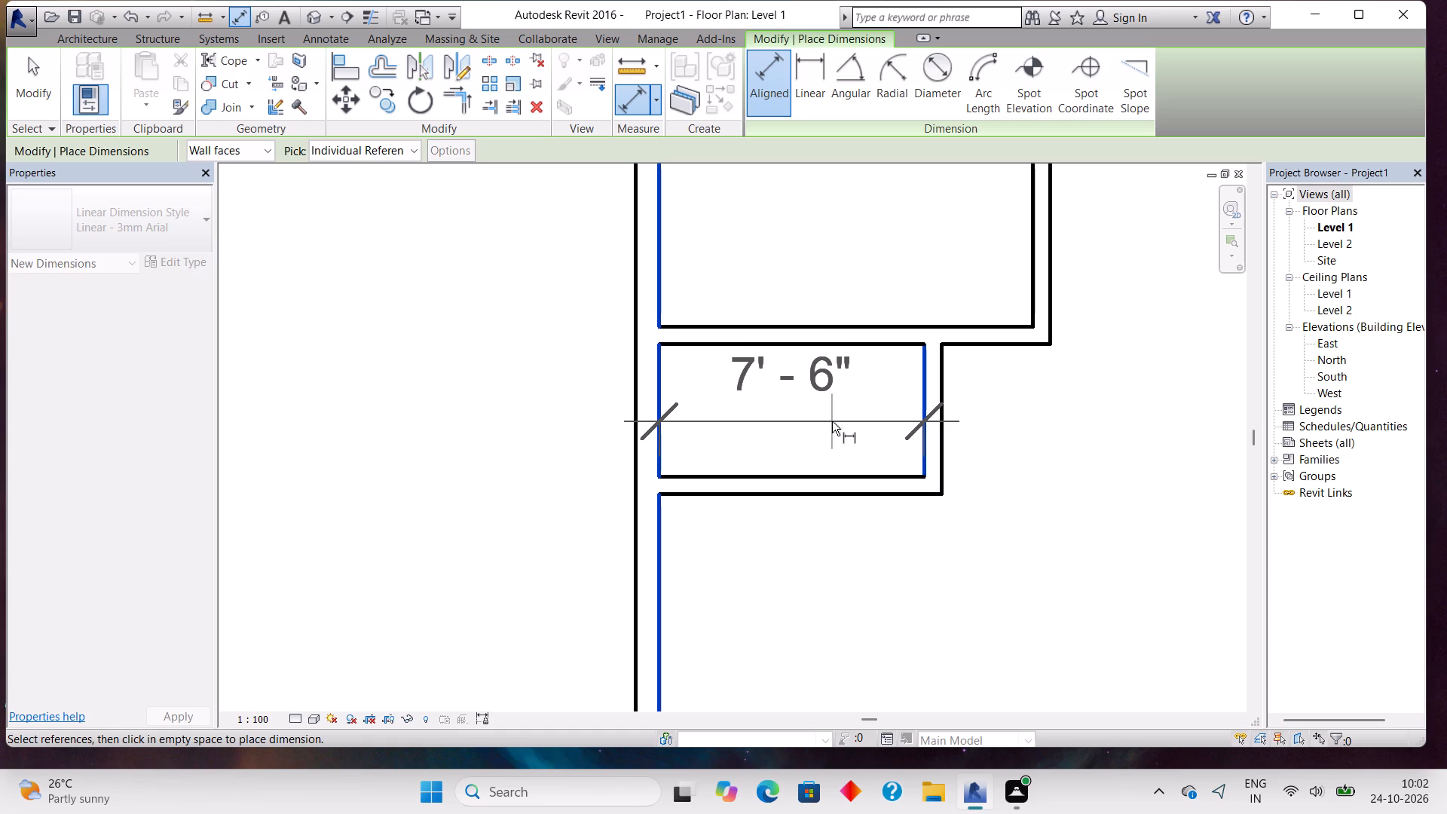
{"action": "key", "text": "Escape"}
{"action": "left_click", "coordinate": [801, 346]}
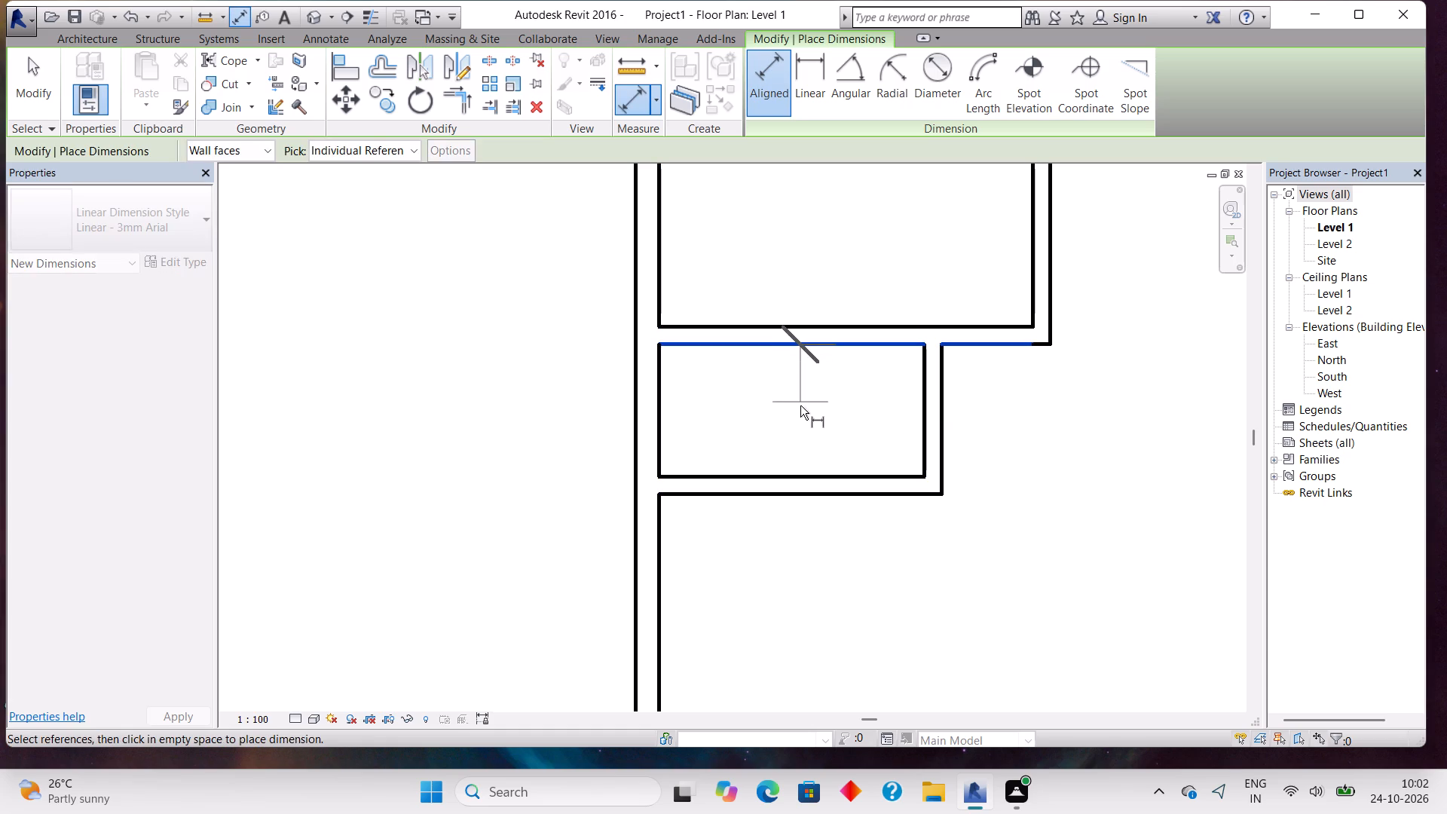
{"action": "left_click", "coordinate": [800, 476]}
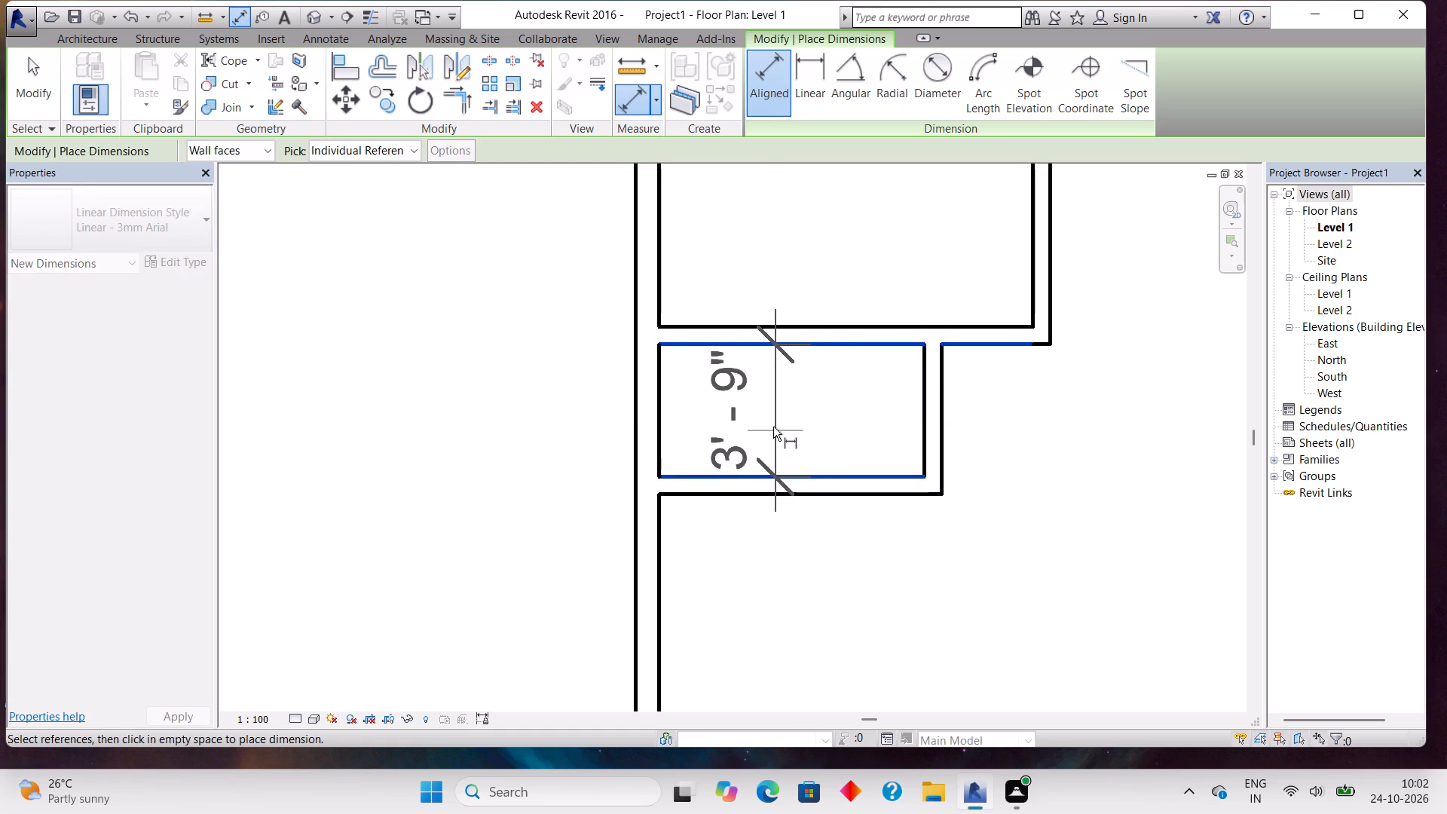
{"action": "key", "text": "Escape"}
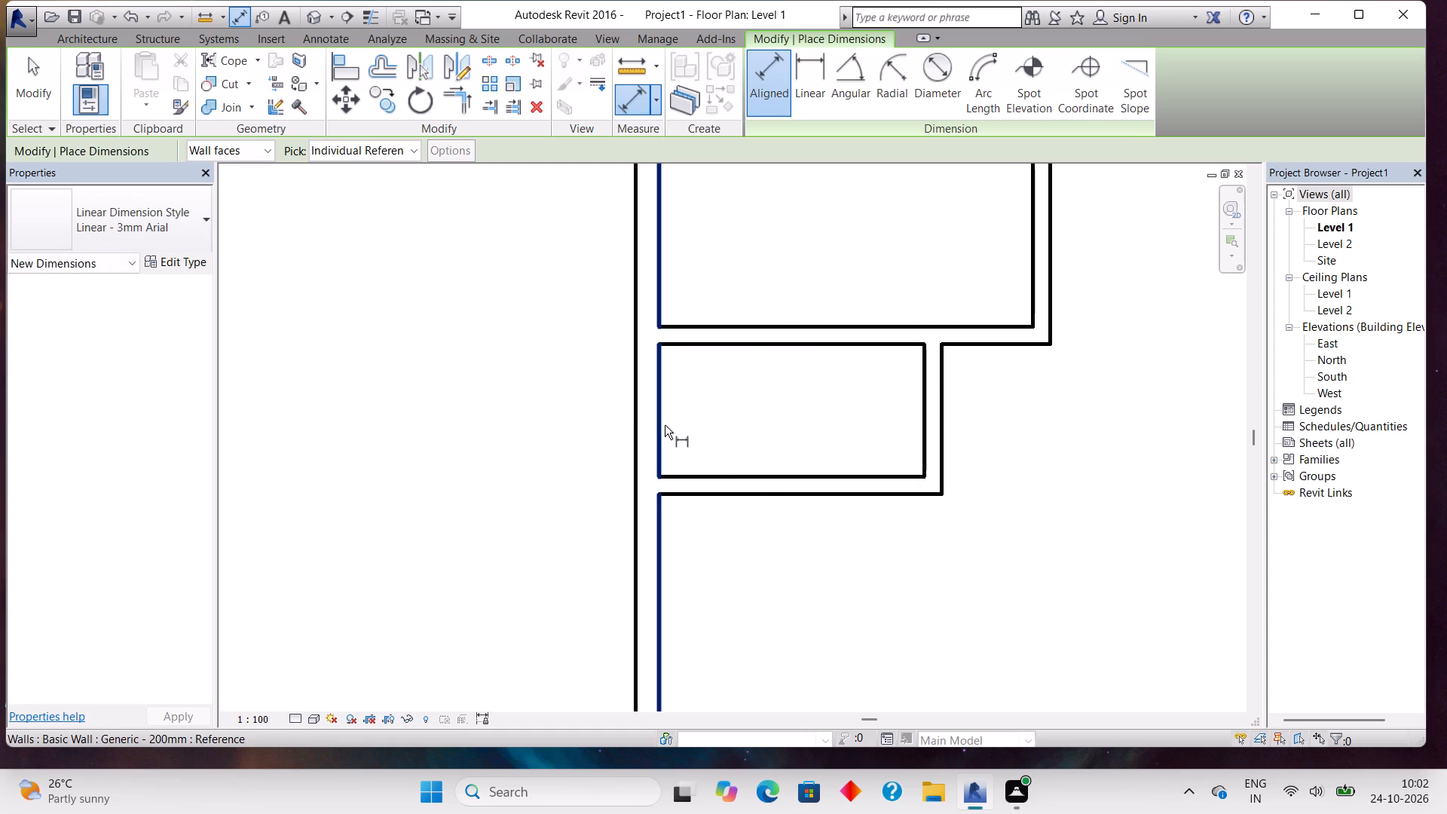
{"action": "left_click", "coordinate": [665, 425]}
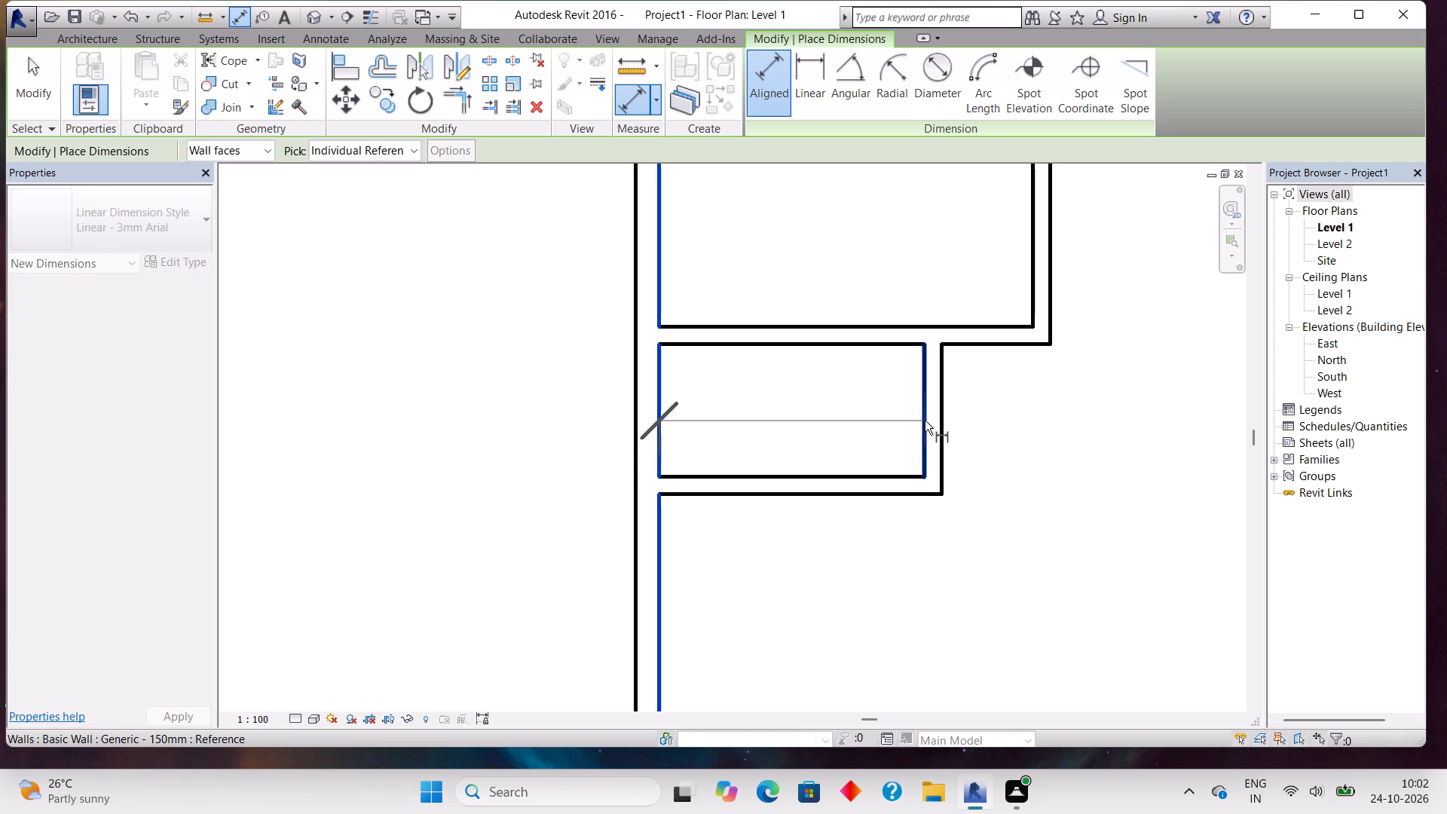
{"action": "left_click", "coordinate": [925, 421]}
{"action": "key", "text": "Escape"}
{"action": "key", "text": "Escape"}
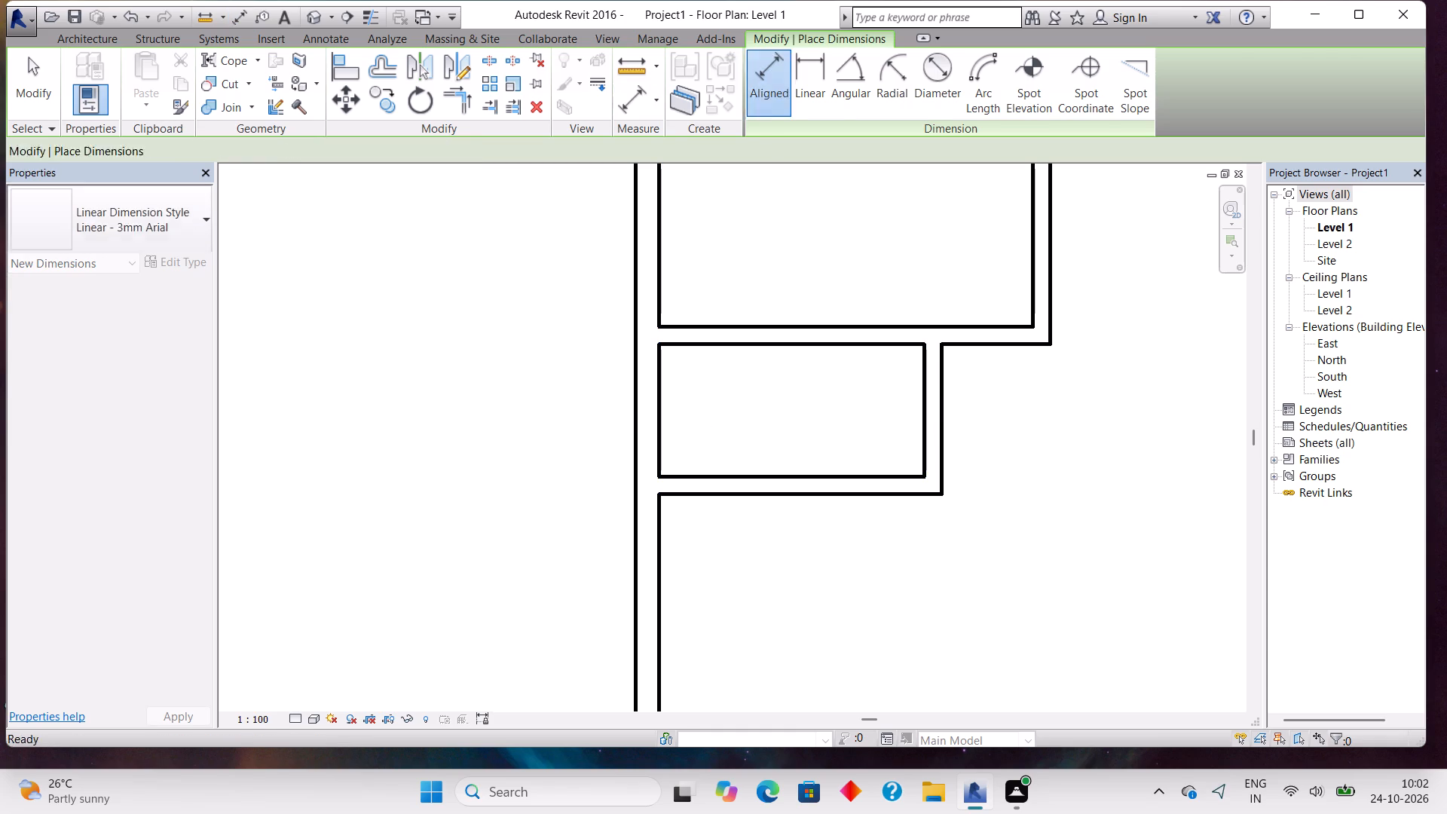
Nudge the small room's east wall slightly outward, to about 8'-1 41/64" between centrelines from the west exterior wall.
{"action": "left_click", "coordinate": [925, 418]}
{"action": "scroll", "coordinate": [925, 418], "scroll_direction": "up", "scroll_amount": 4}
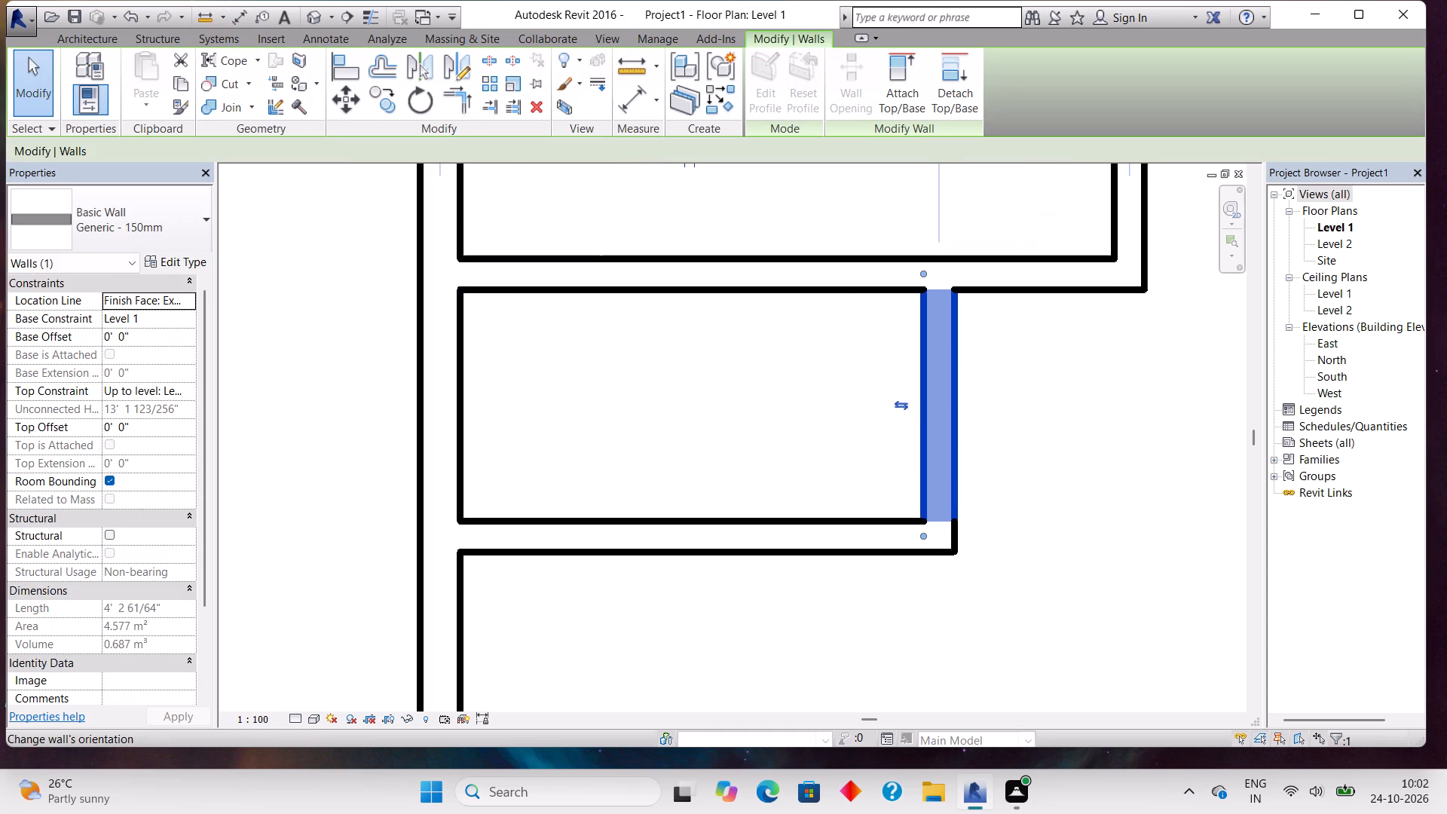
{"action": "key", "text": "Right"}
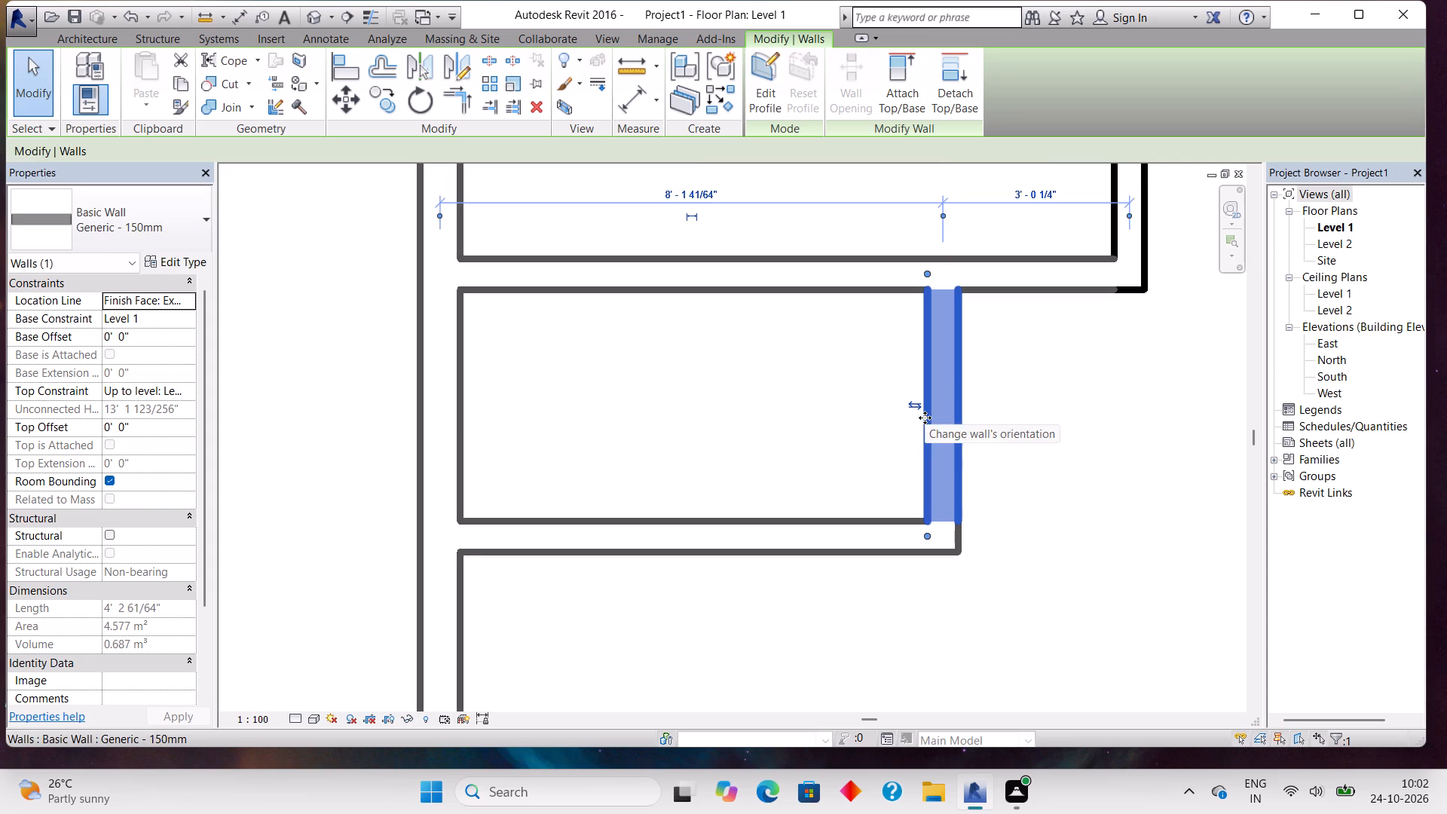
Nudge the small room's south wall outward, making the room about 3'-10" deep inside.
{"action": "left_click", "coordinate": [790, 525]}
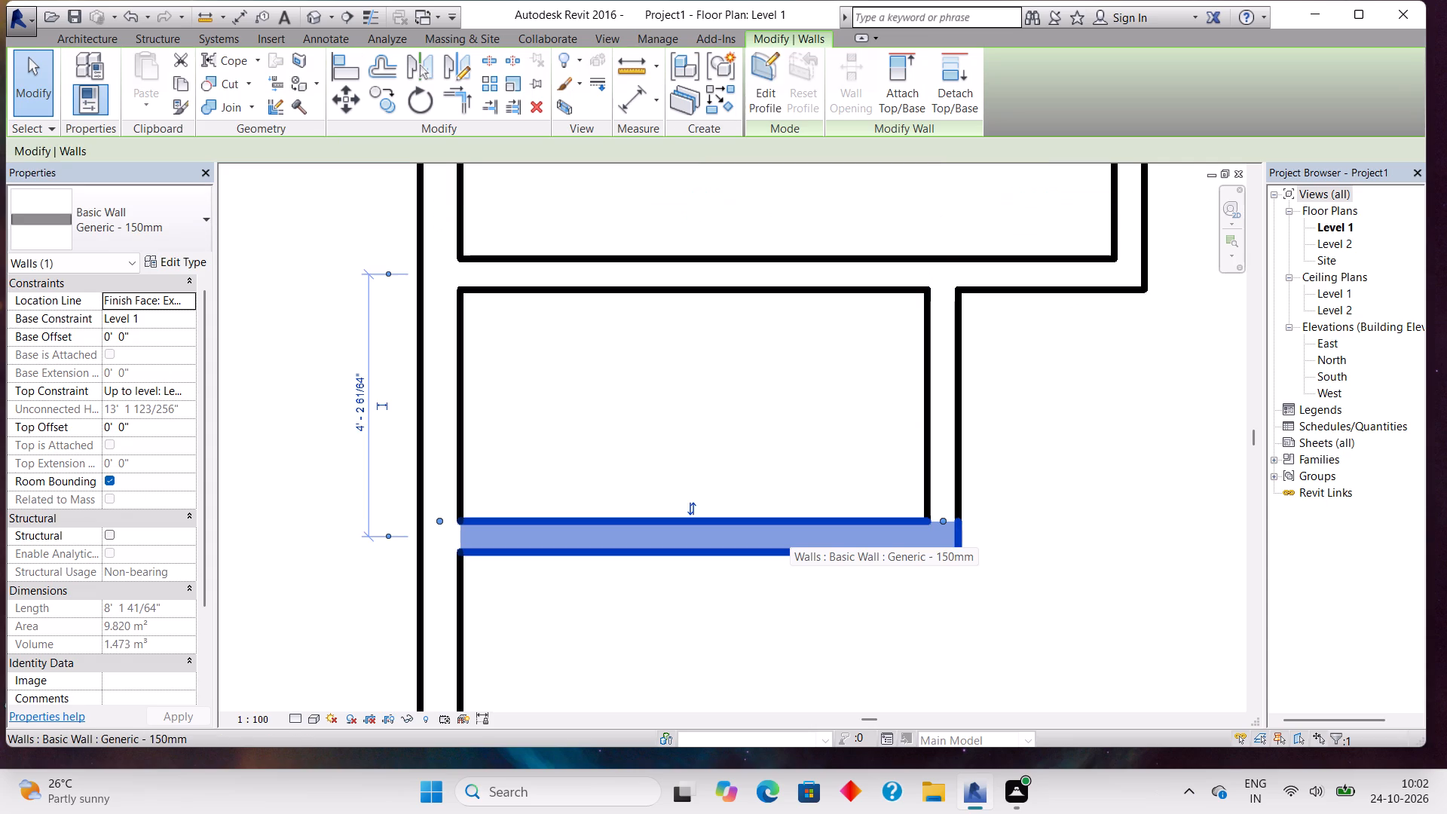
{"action": "key", "text": "Down"}
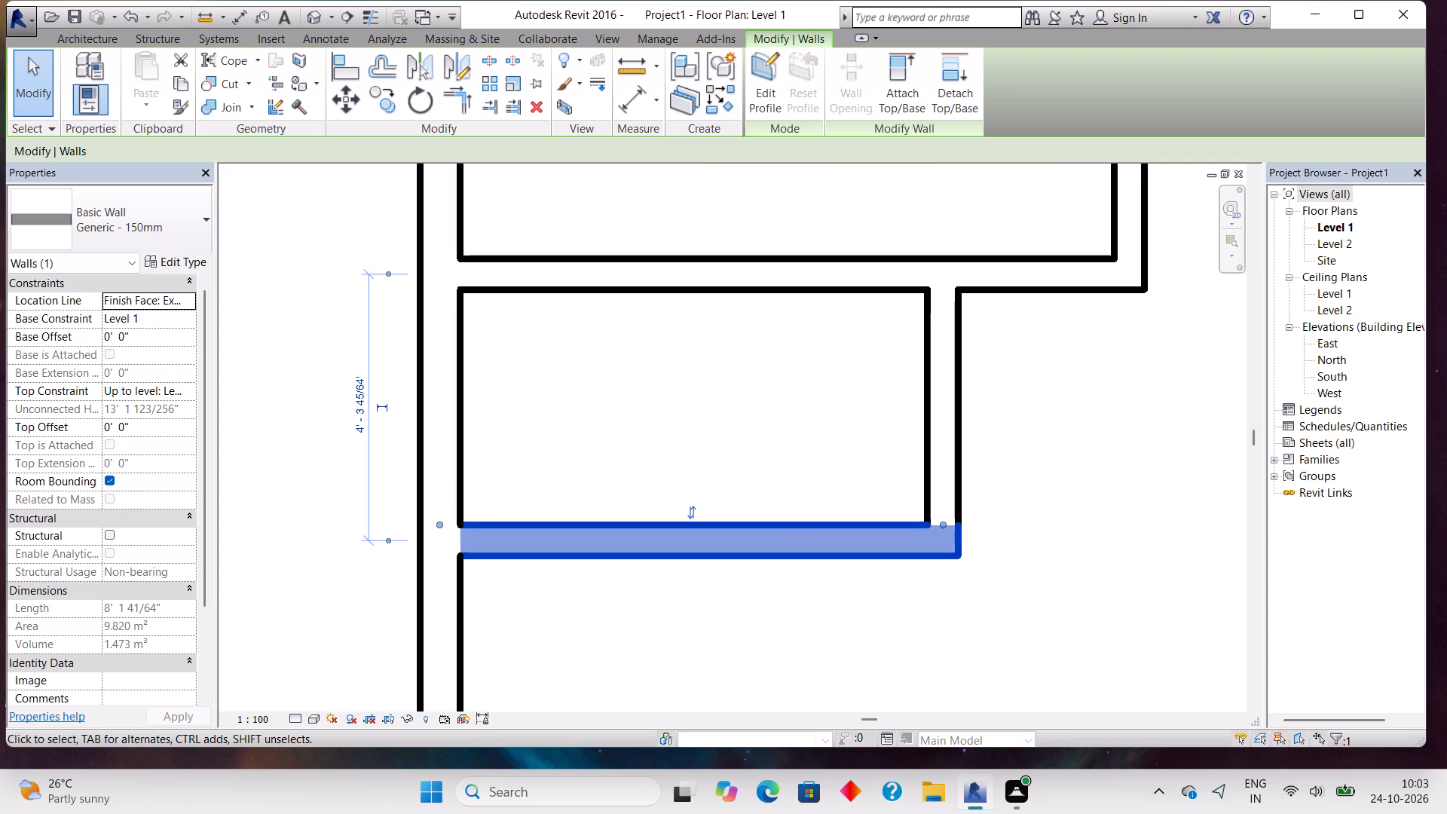
Measure the small room's clear depth and its clear width from the exterior wall's inner face to the east wall.
{"action": "left_click", "coordinate": [632, 106]}
{"action": "left_click", "coordinate": [693, 298]}
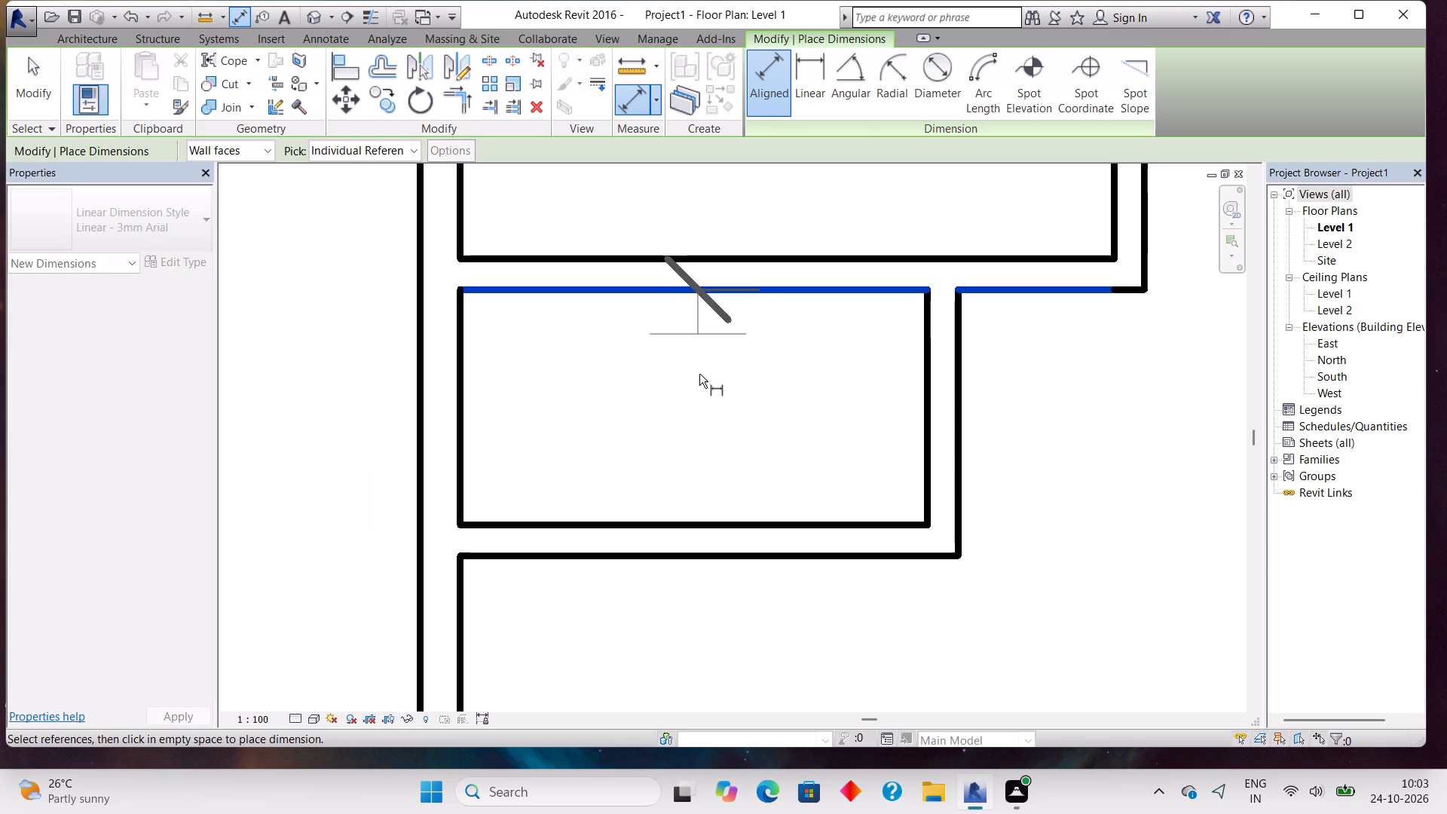
{"action": "left_click", "coordinate": [708, 525]}
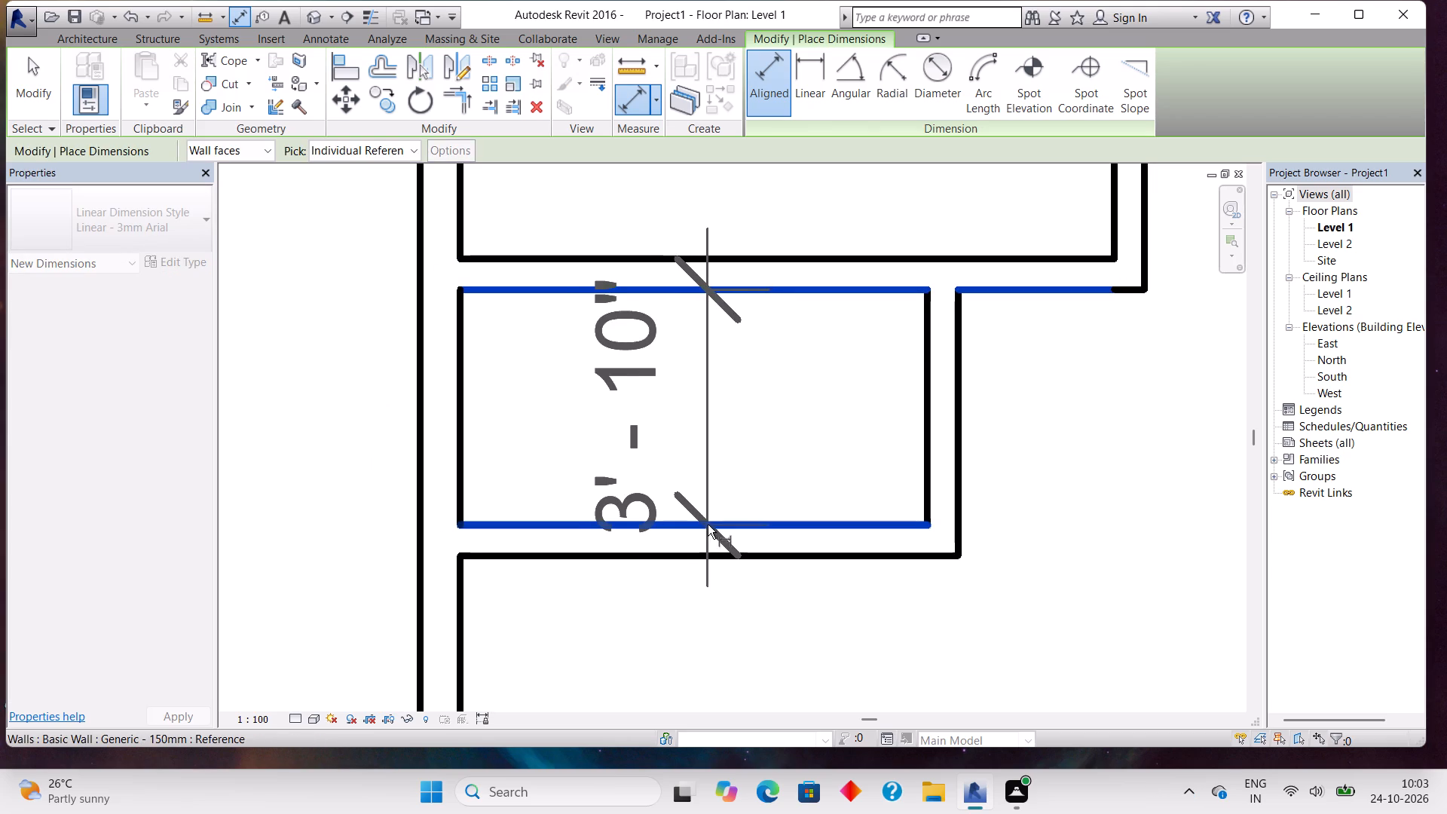
{"action": "key", "text": "Escape"}
{"action": "left_click", "coordinate": [460, 438]}
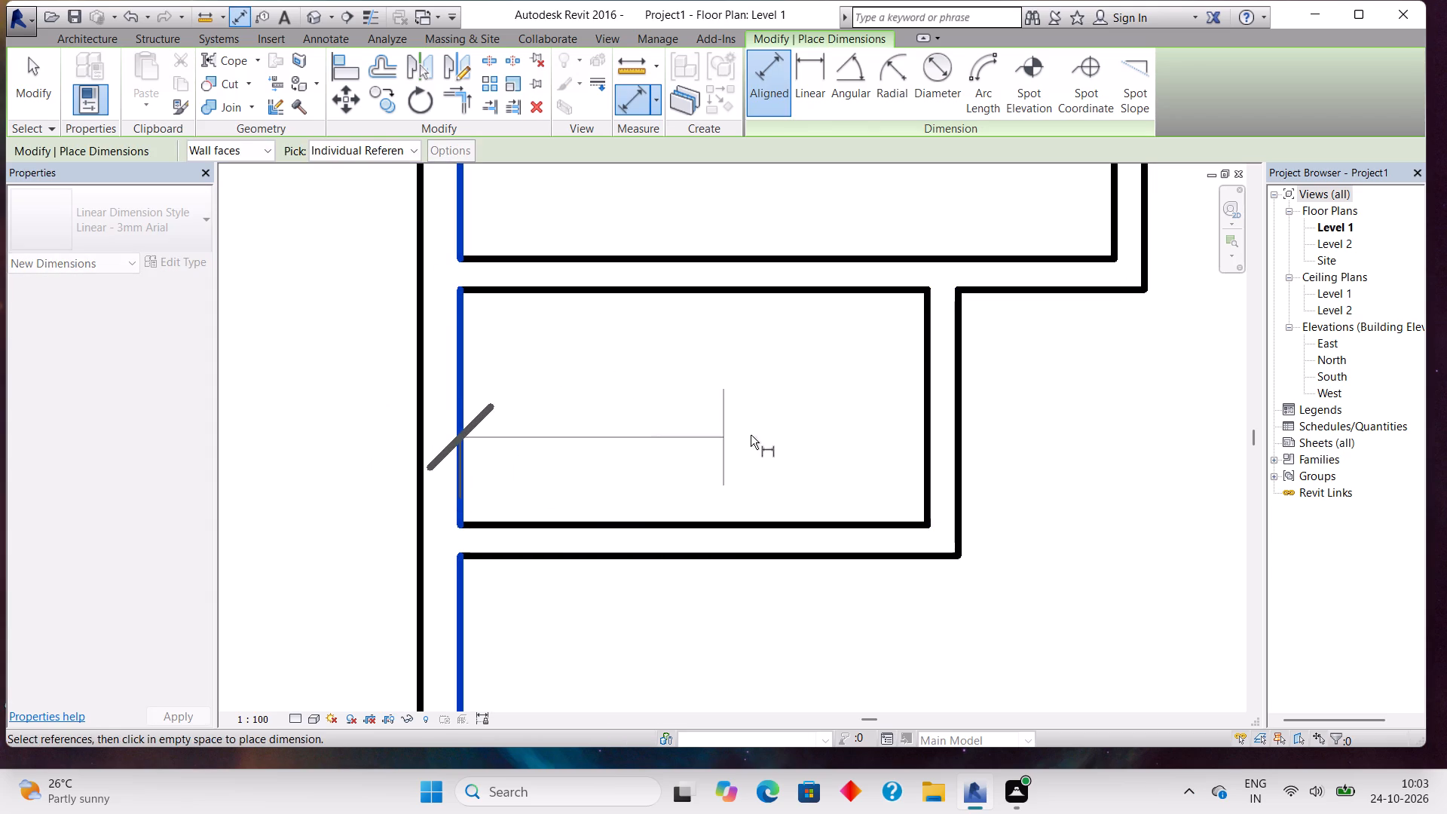
{"action": "left_click", "coordinate": [922, 390]}
{"action": "key", "text": "Escape"}
{"action": "key", "text": "Escape"}
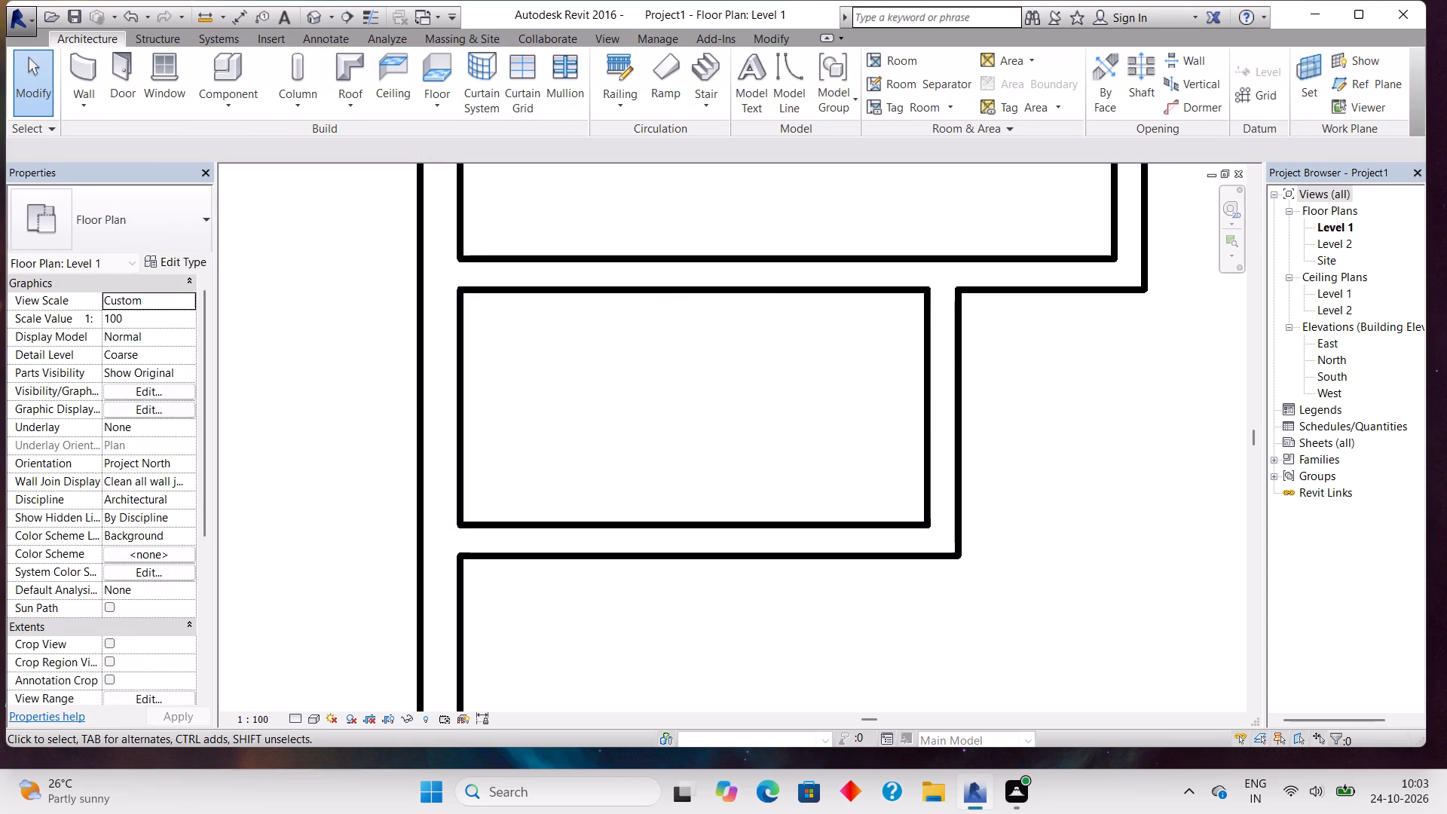
Nudge the small room's south wall further outward, making the room about 3'-11 1/2" deep inside.
{"action": "left_click", "coordinate": [724, 523]}
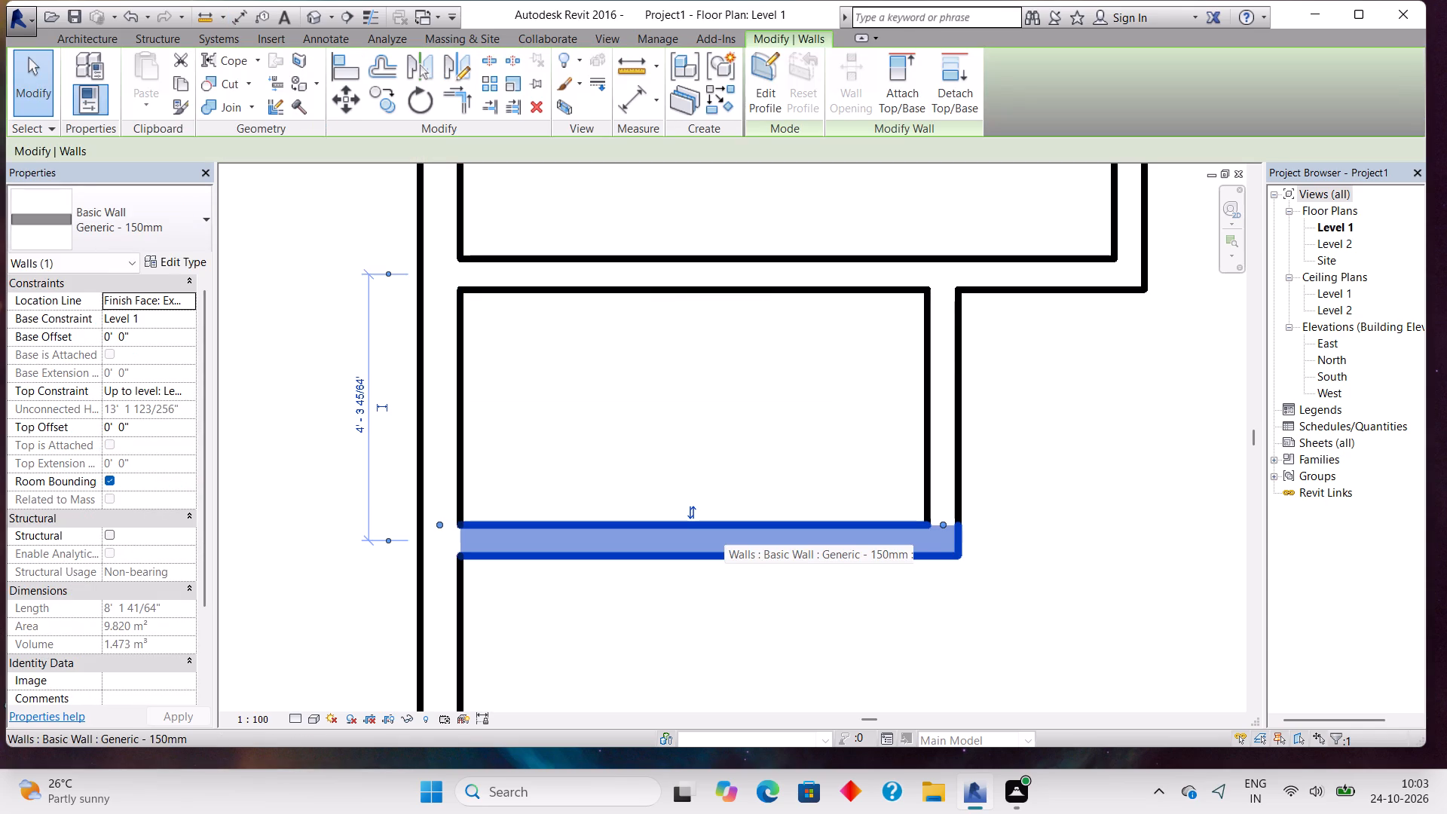
{"action": "key", "text": "Down"}
{"action": "key", "text": "Down"}
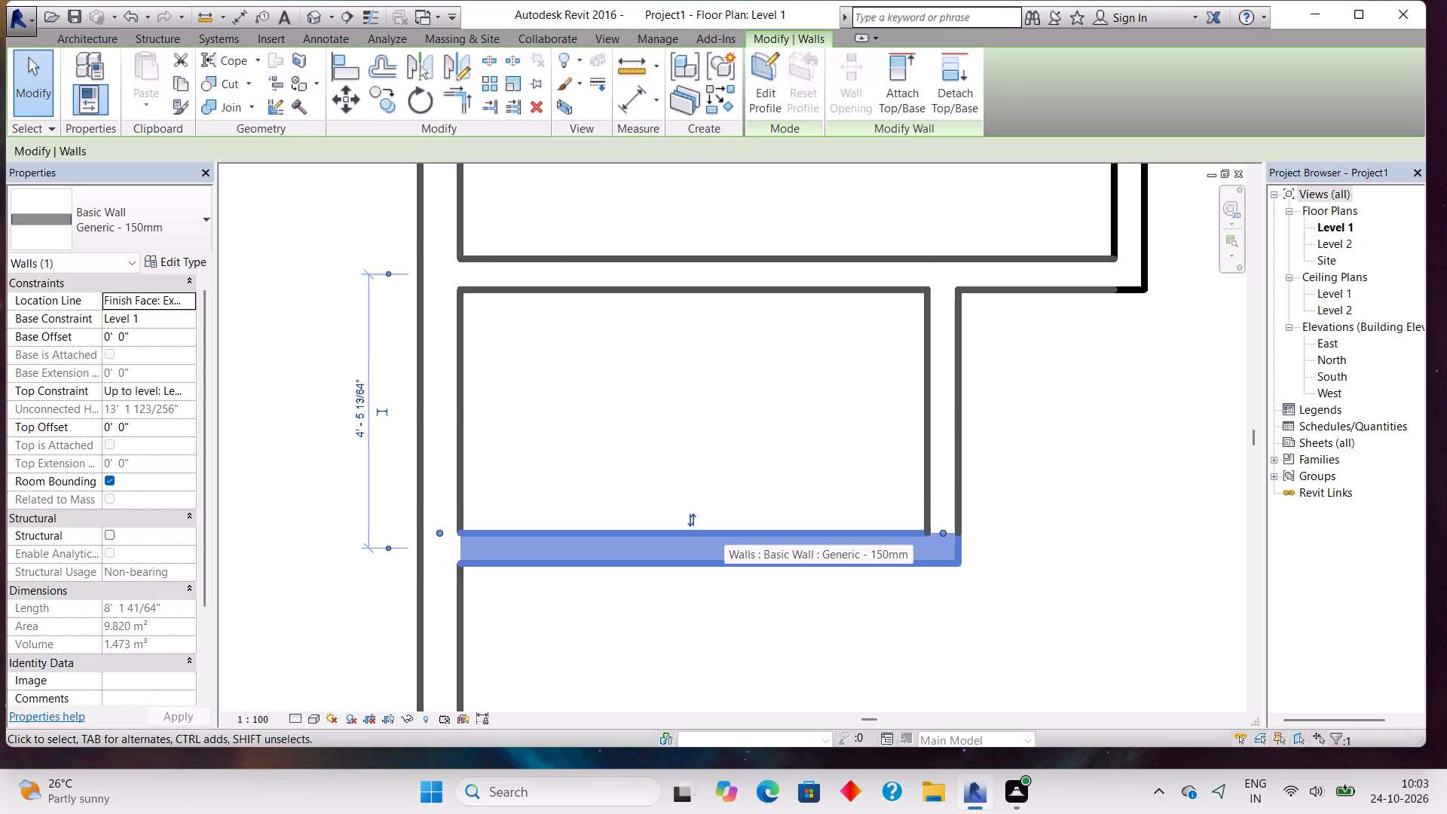
Measure the small room's clear depth between its north and south walls.
{"action": "left_click", "coordinate": [622, 110]}
{"action": "left_click", "coordinate": [679, 289]}
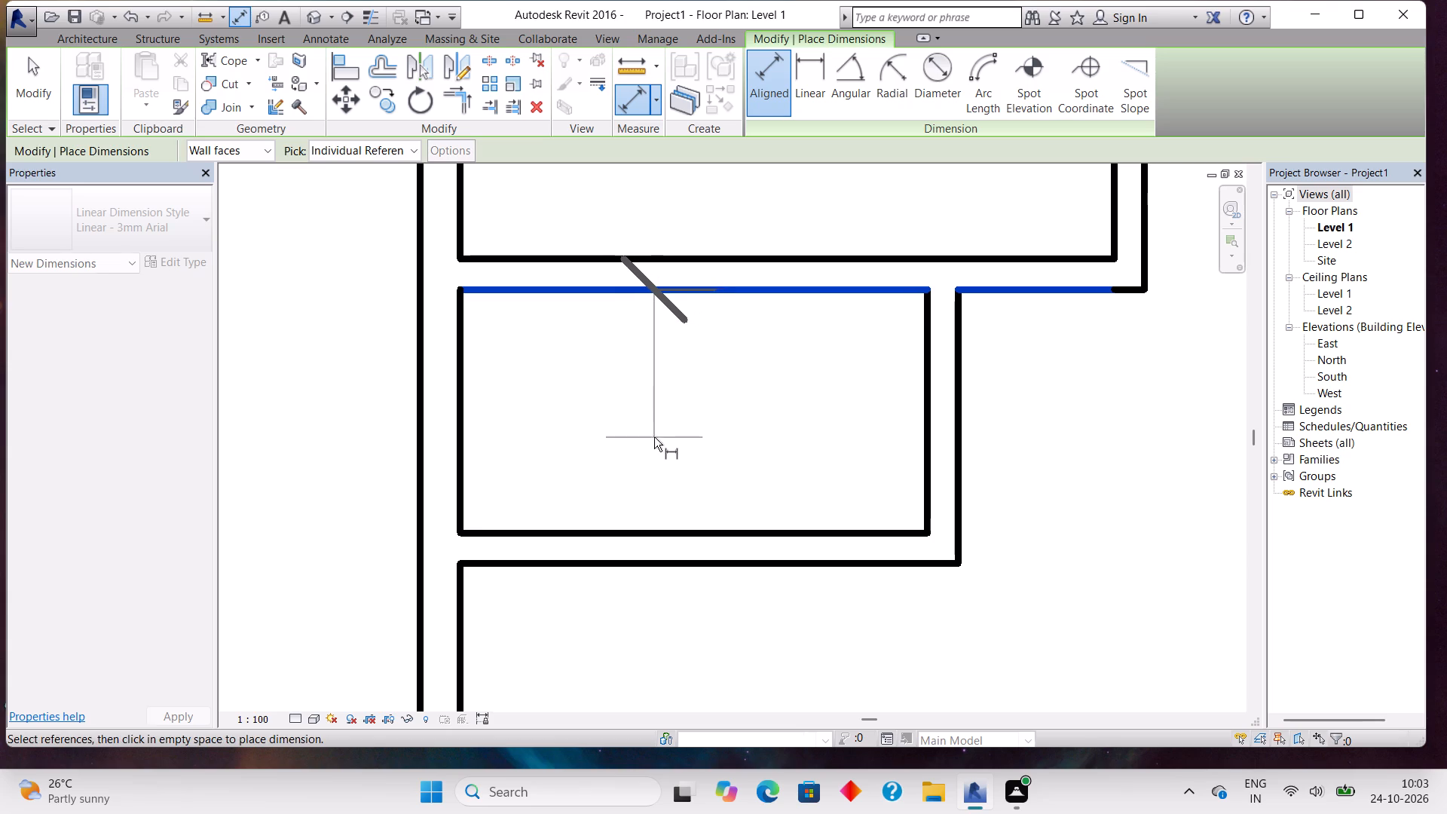
{"action": "left_click", "coordinate": [693, 532]}
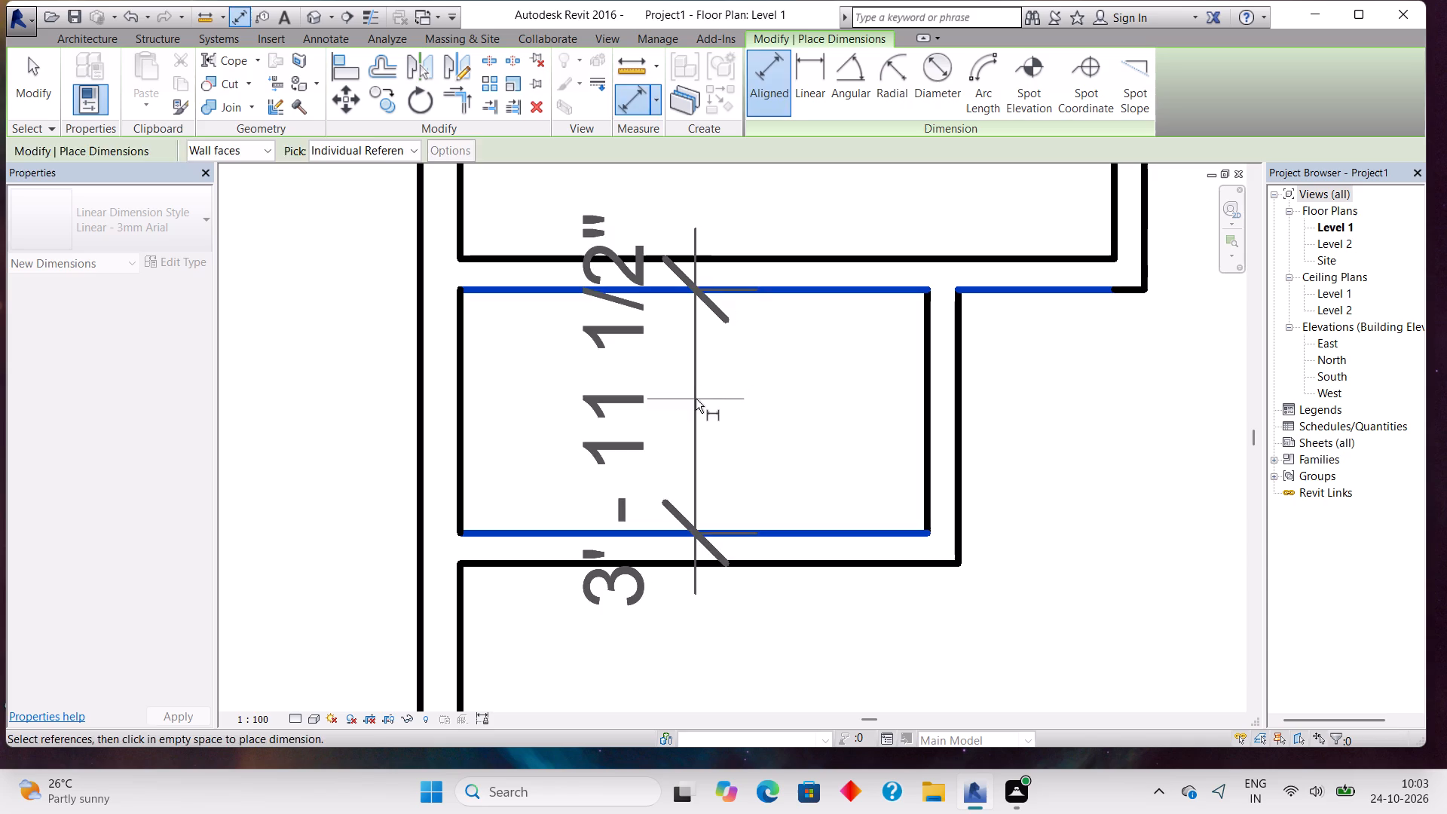
{"action": "key", "text": "Escape"}
{"action": "key", "text": "Escape"}
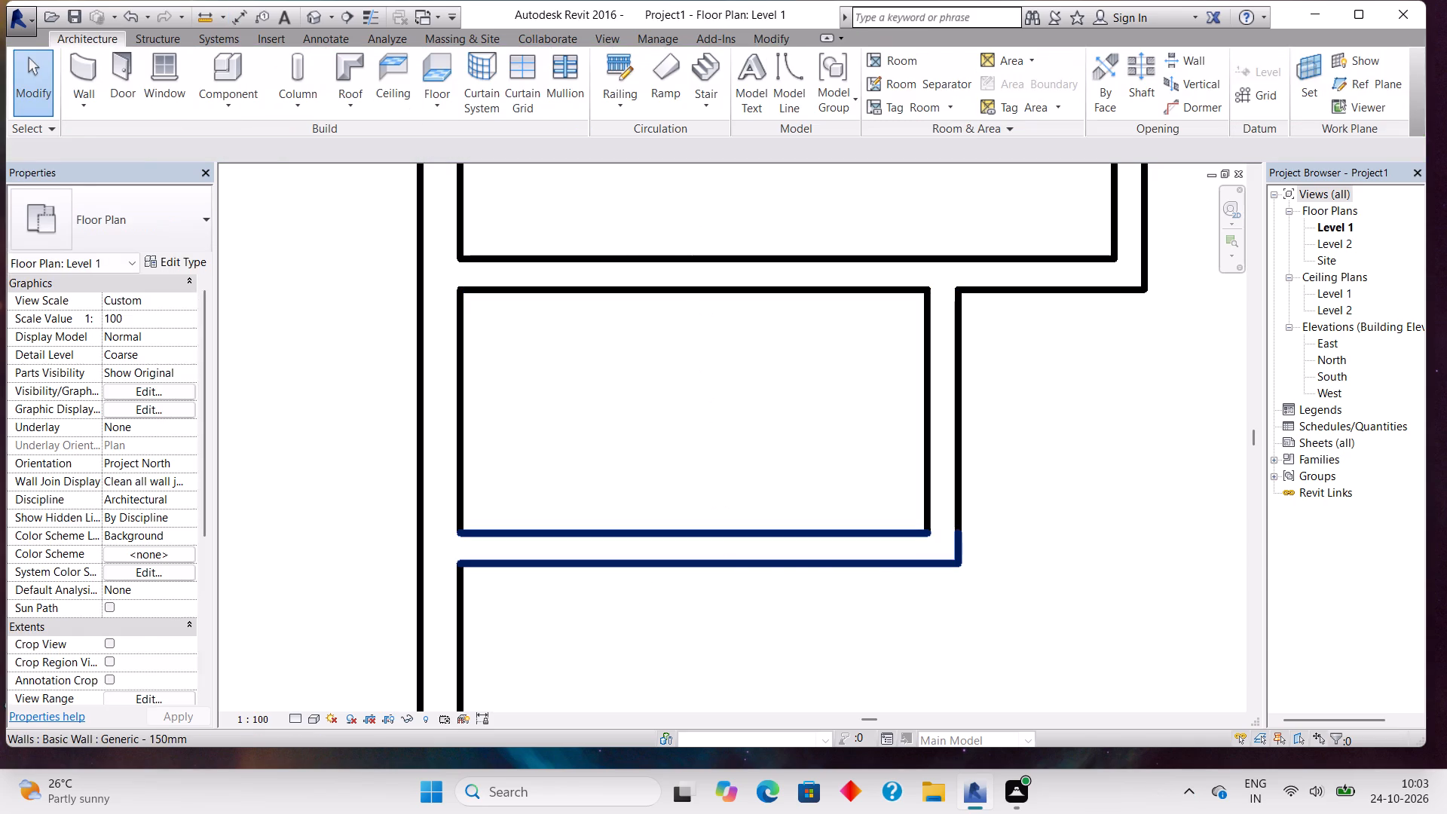
Nudge the small room's south wall slightly further outward, to about 4'-5 45/64" between centrelines from the north wall.
{"action": "left_click", "coordinate": [690, 549]}
{"action": "scroll", "coordinate": [690, 549], "scroll_direction": "up", "scroll_amount": 2}
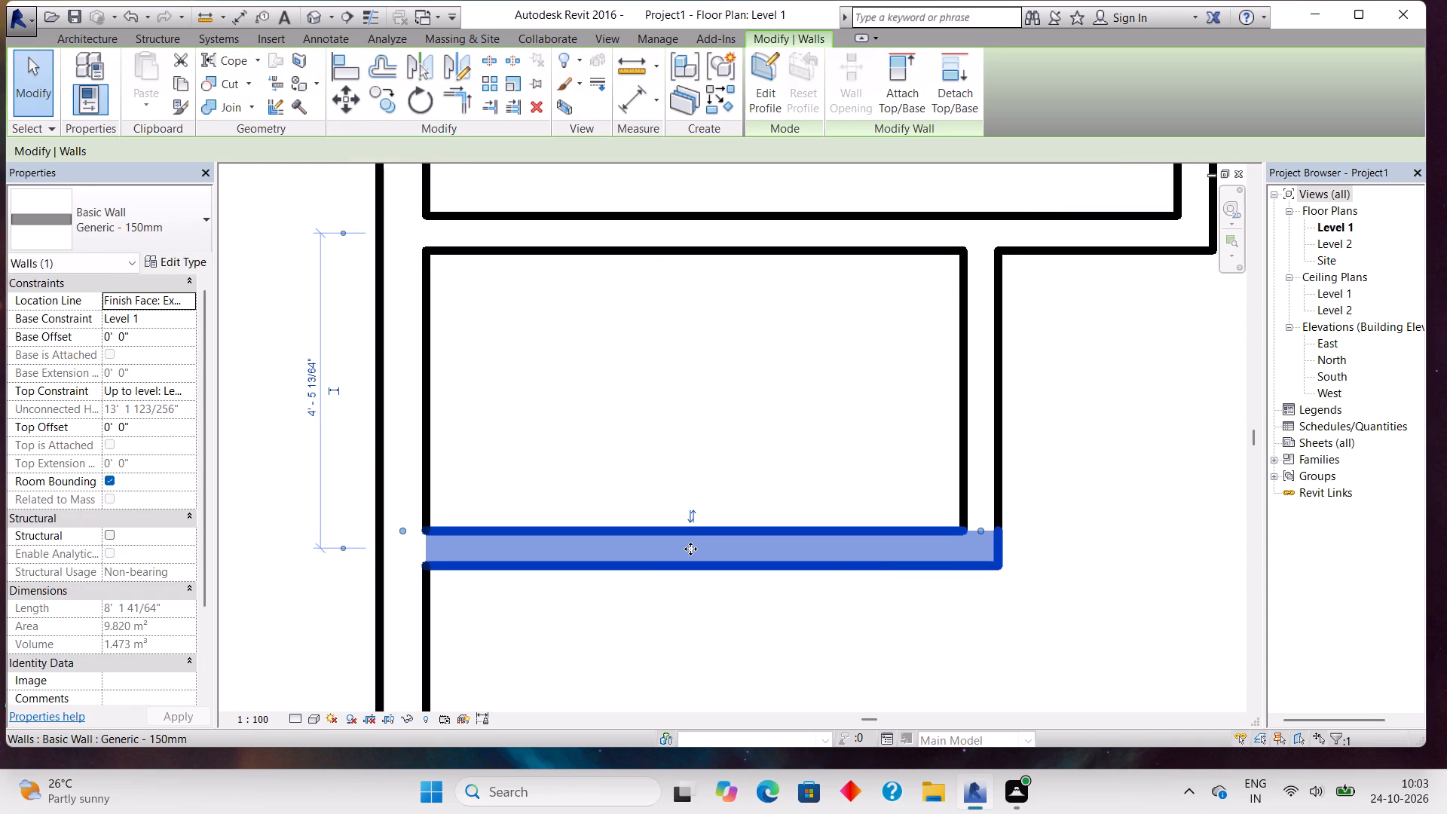
{"action": "key", "text": "Down"}
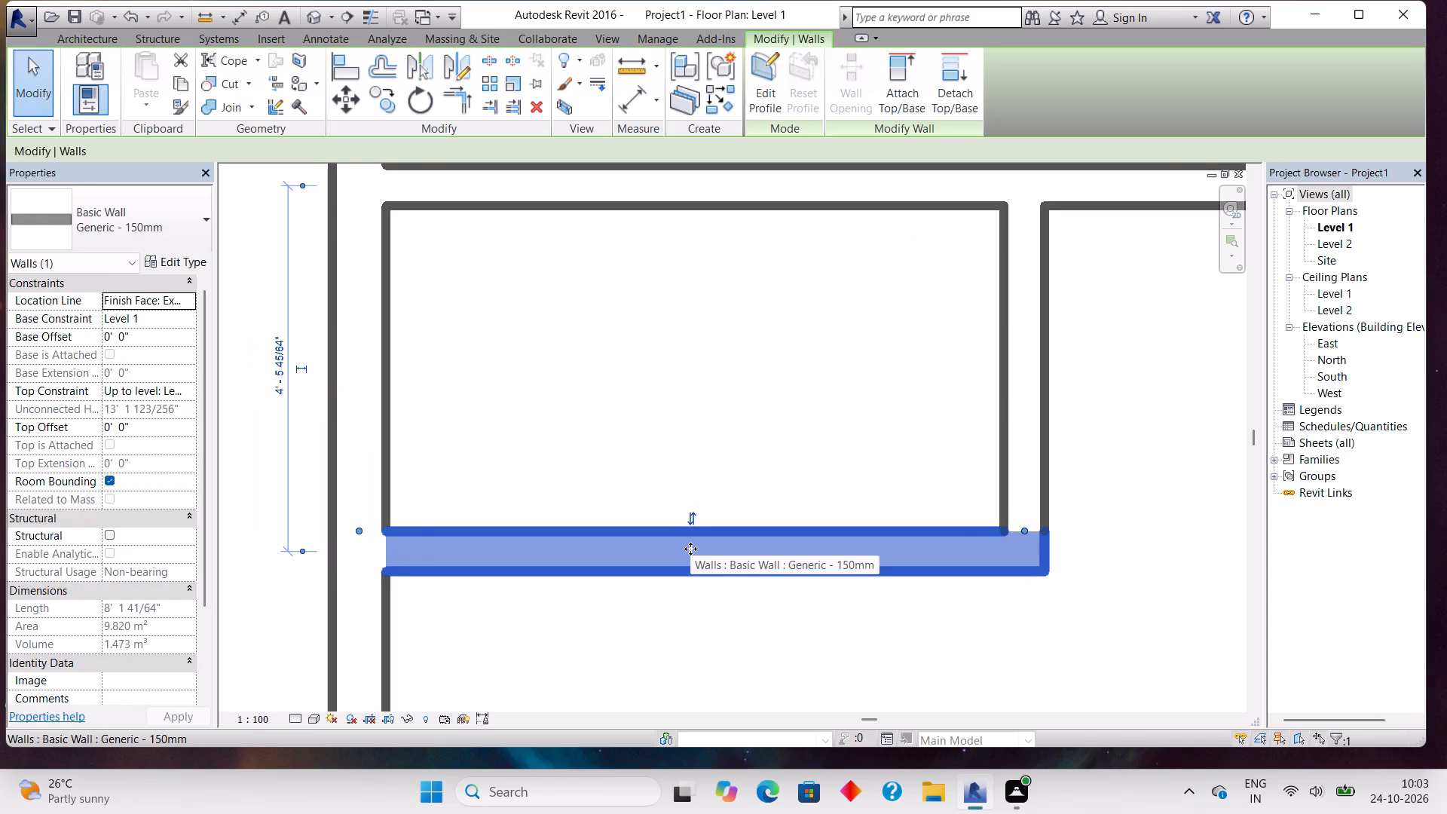
Measure the small room's clear depth between the inner faces of its north and south walls.
{"action": "scroll", "coordinate": [690, 549], "scroll_direction": "down", "scroll_amount": 3}
{"action": "left_click", "coordinate": [634, 106]}
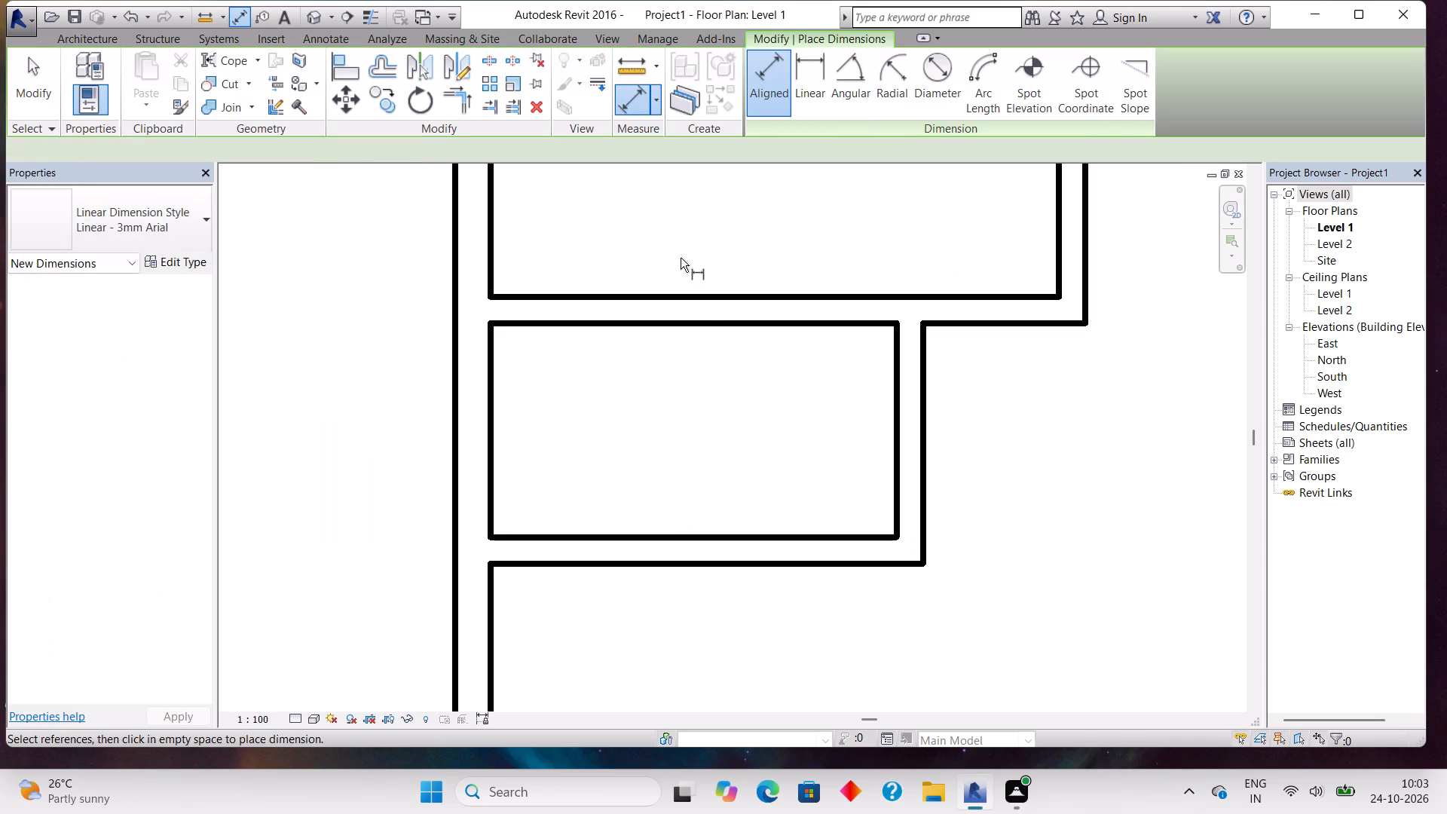
{"action": "left_click", "coordinate": [696, 323]}
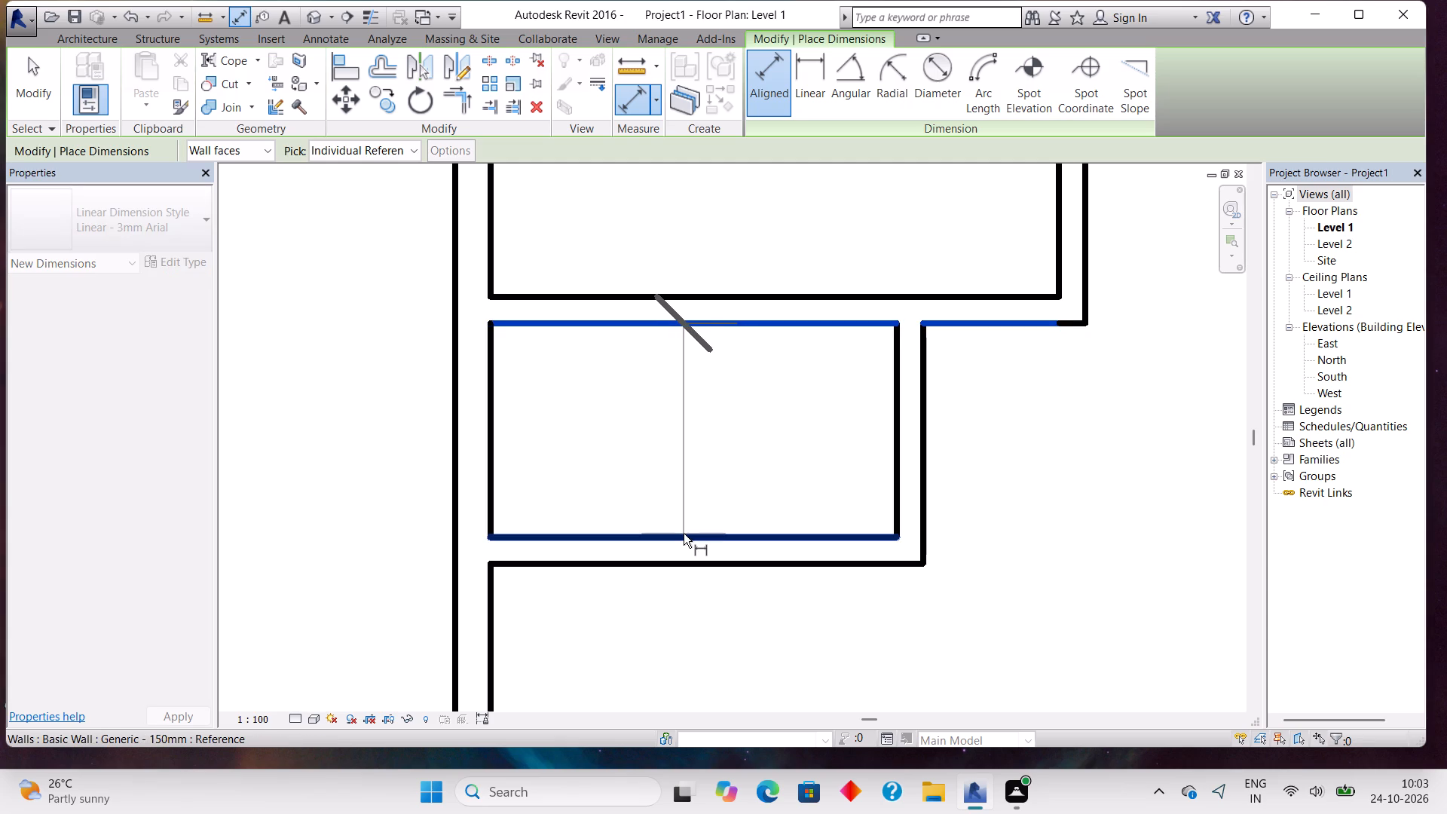
{"action": "left_click", "coordinate": [684, 534]}
{"action": "key", "text": "Escape"}
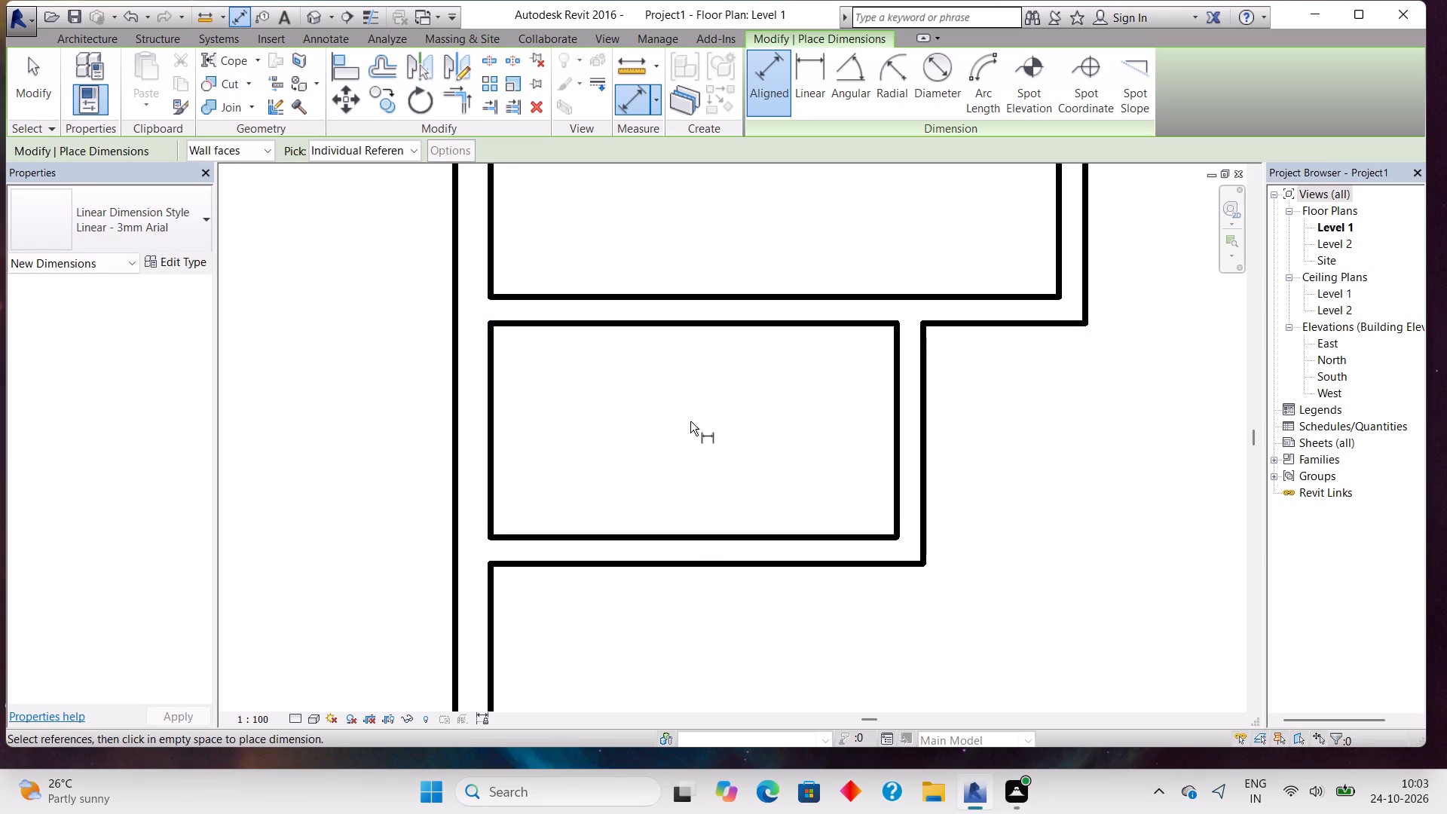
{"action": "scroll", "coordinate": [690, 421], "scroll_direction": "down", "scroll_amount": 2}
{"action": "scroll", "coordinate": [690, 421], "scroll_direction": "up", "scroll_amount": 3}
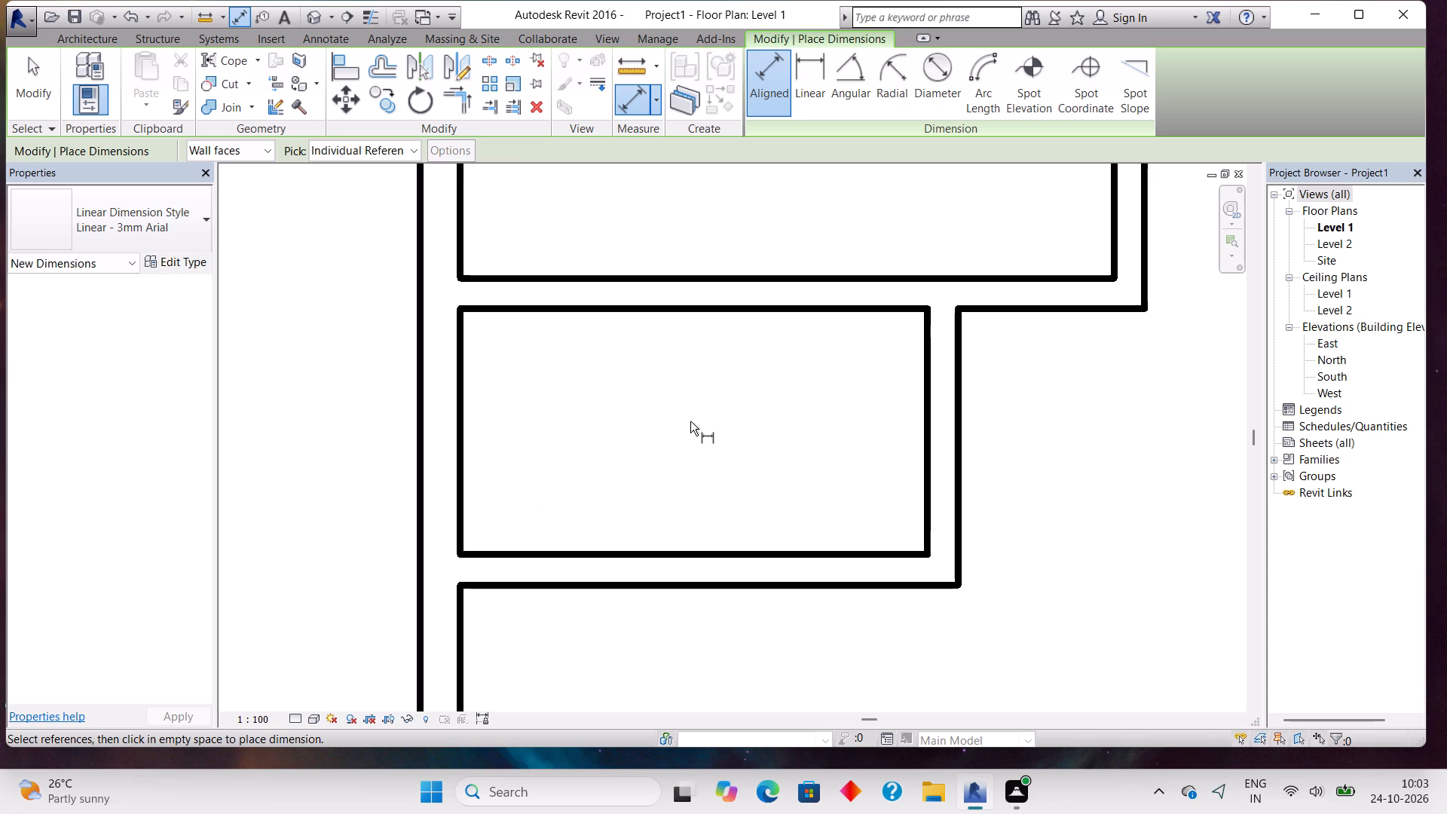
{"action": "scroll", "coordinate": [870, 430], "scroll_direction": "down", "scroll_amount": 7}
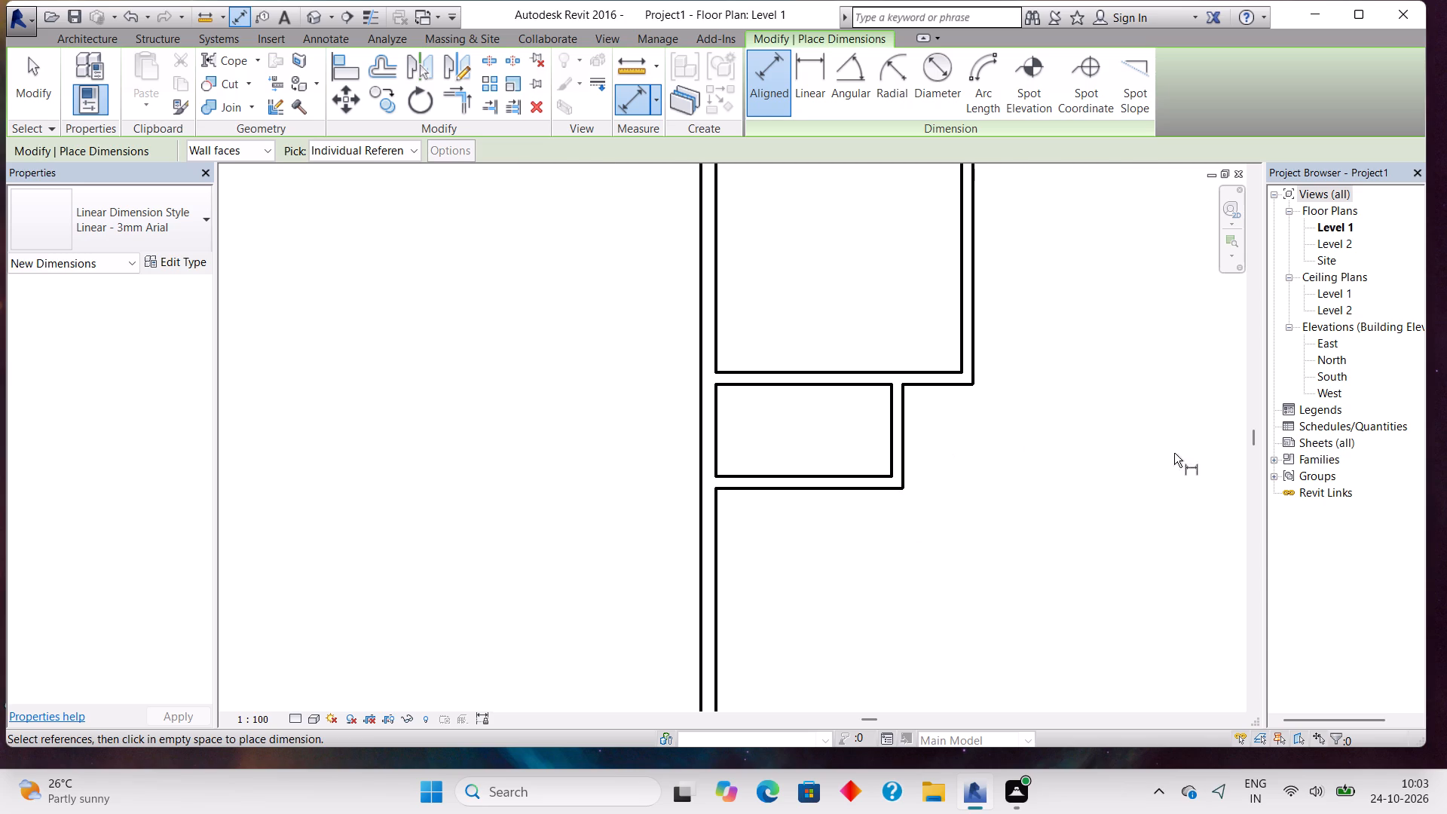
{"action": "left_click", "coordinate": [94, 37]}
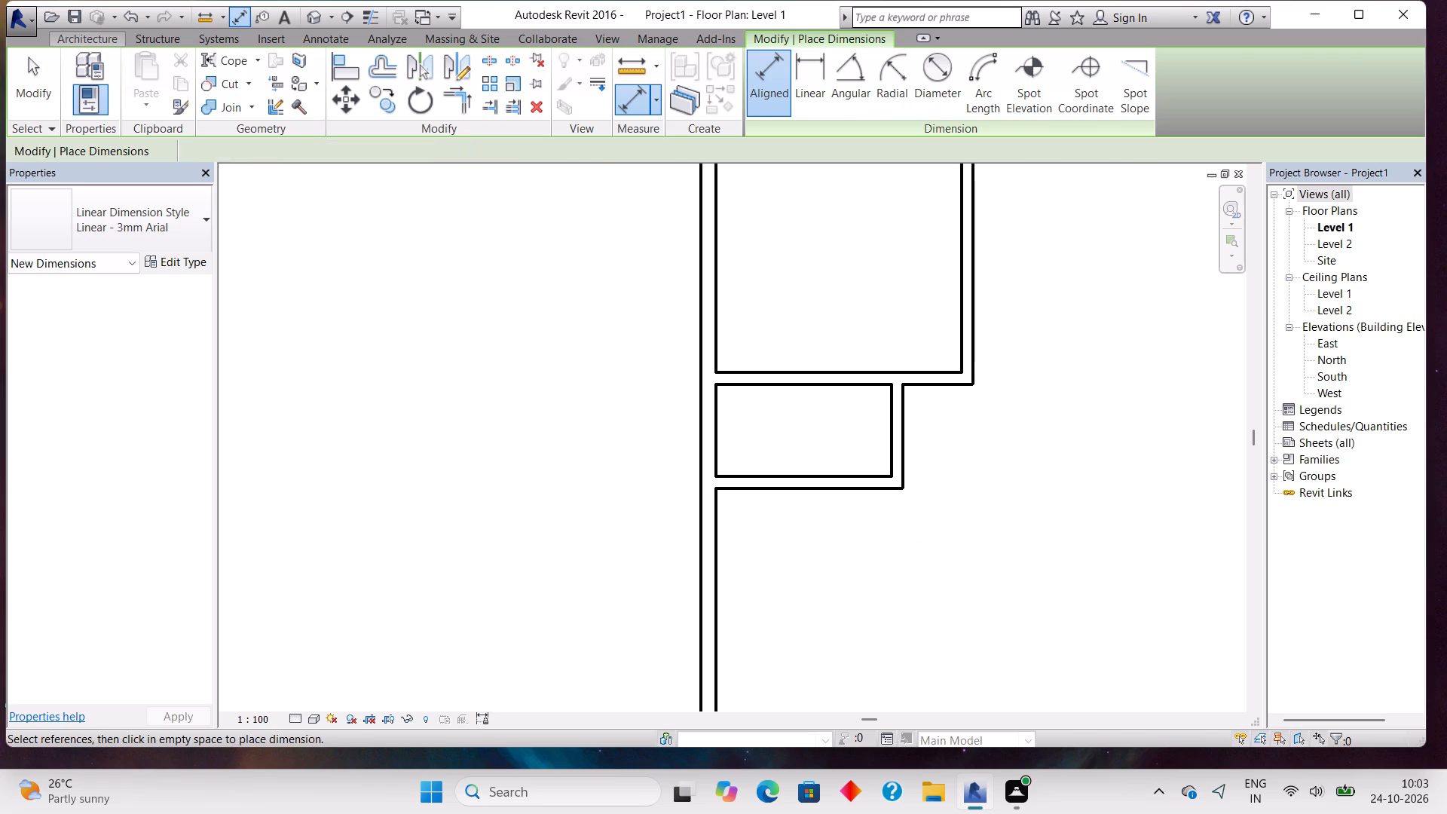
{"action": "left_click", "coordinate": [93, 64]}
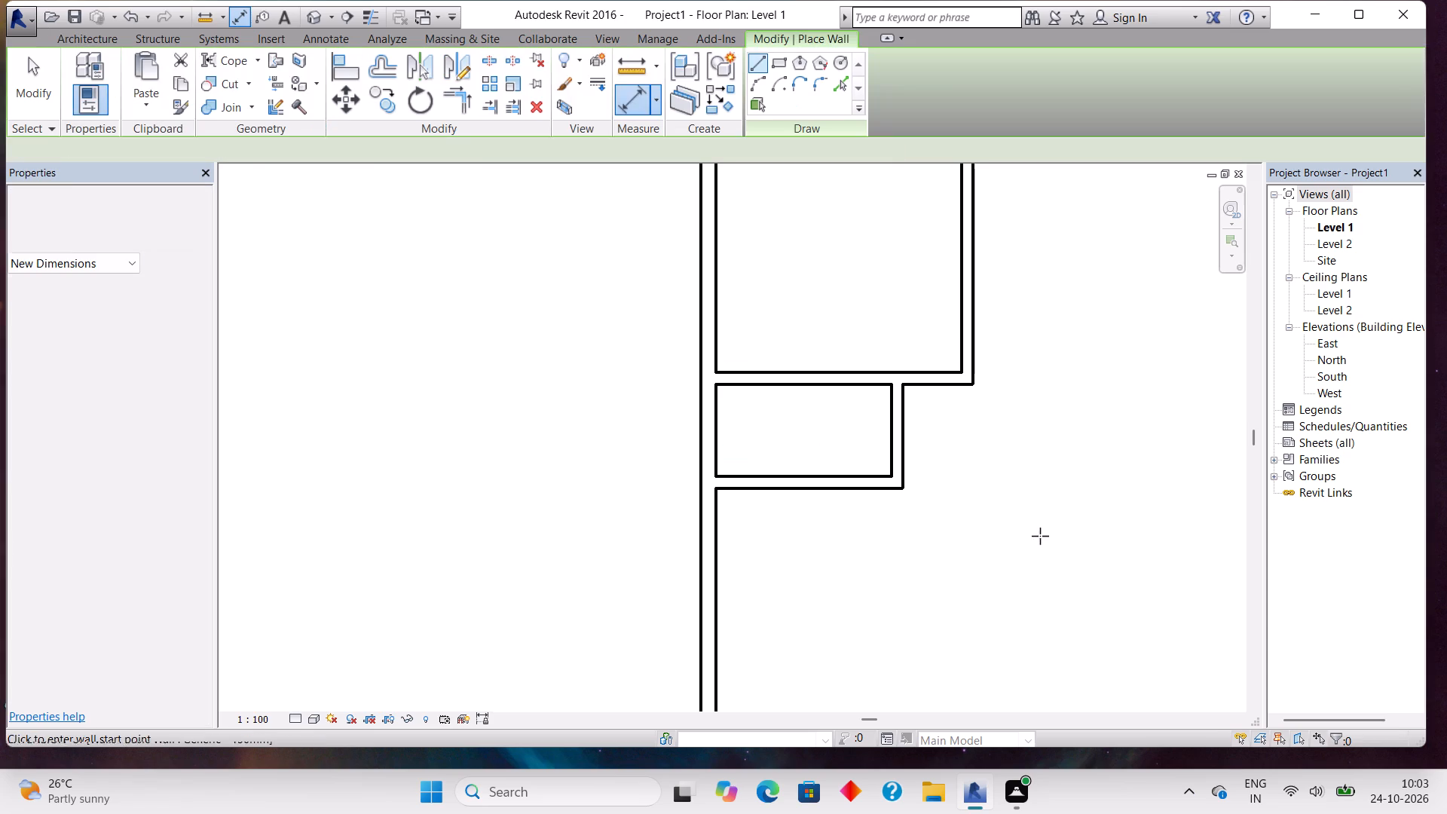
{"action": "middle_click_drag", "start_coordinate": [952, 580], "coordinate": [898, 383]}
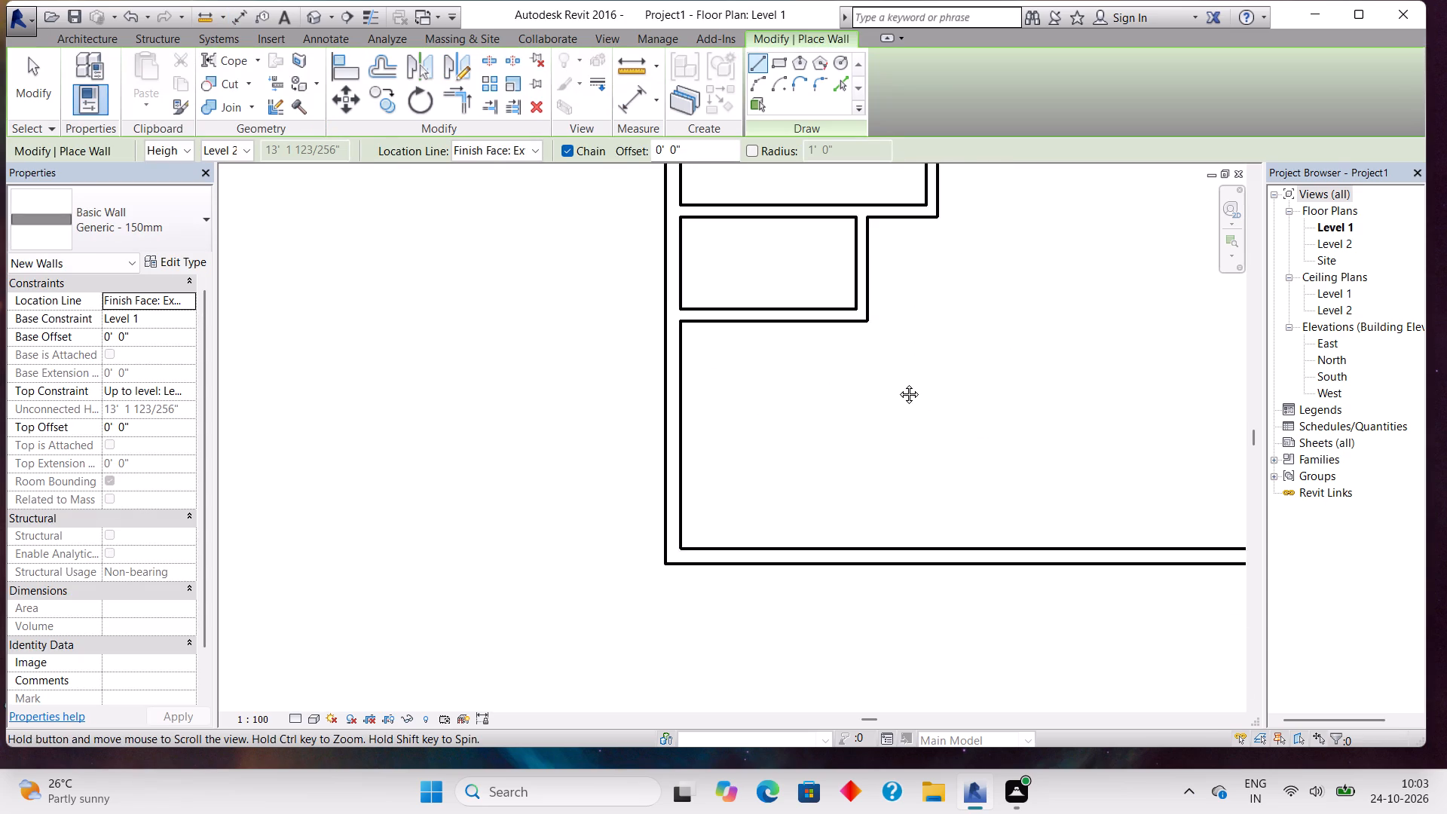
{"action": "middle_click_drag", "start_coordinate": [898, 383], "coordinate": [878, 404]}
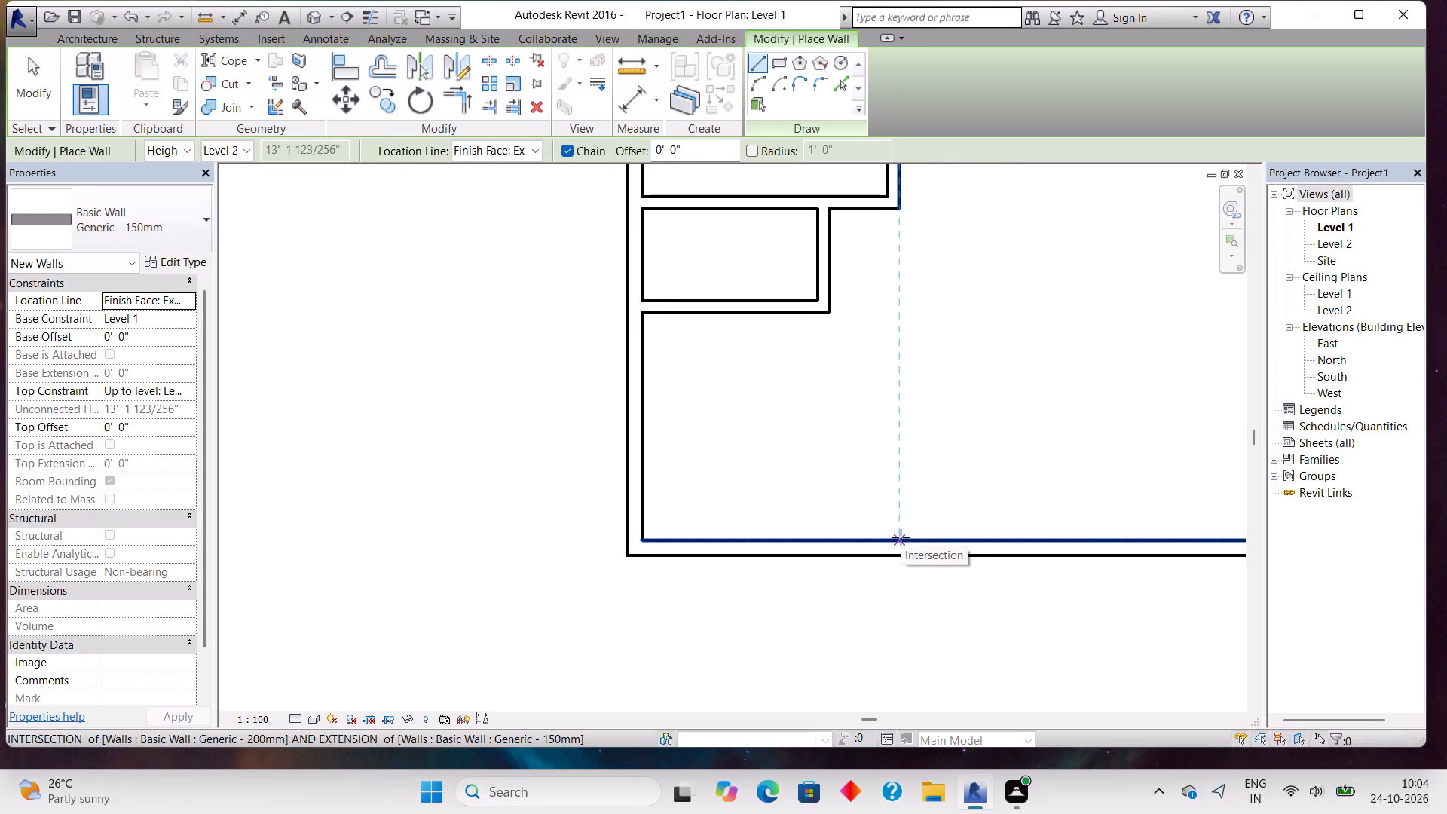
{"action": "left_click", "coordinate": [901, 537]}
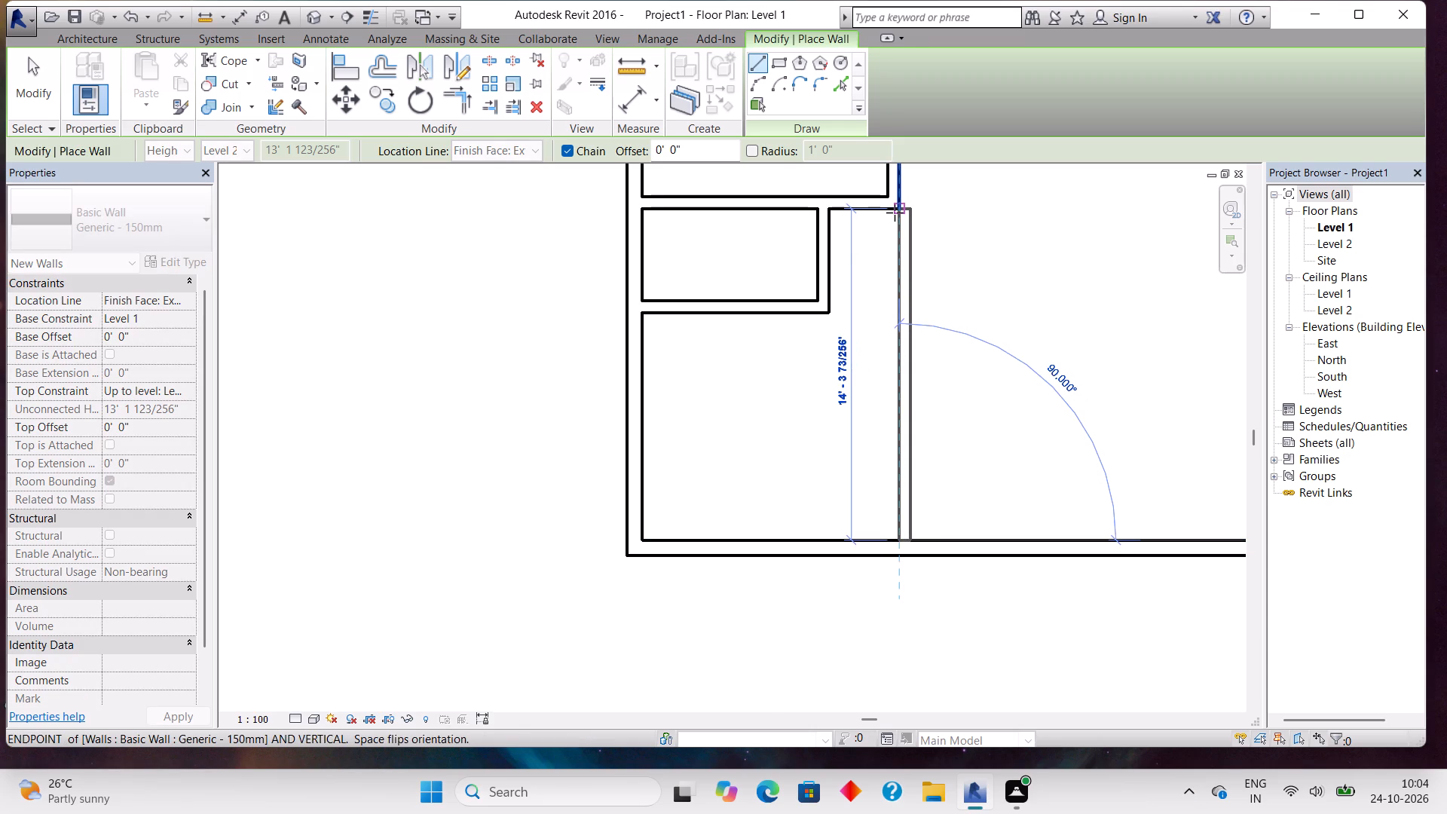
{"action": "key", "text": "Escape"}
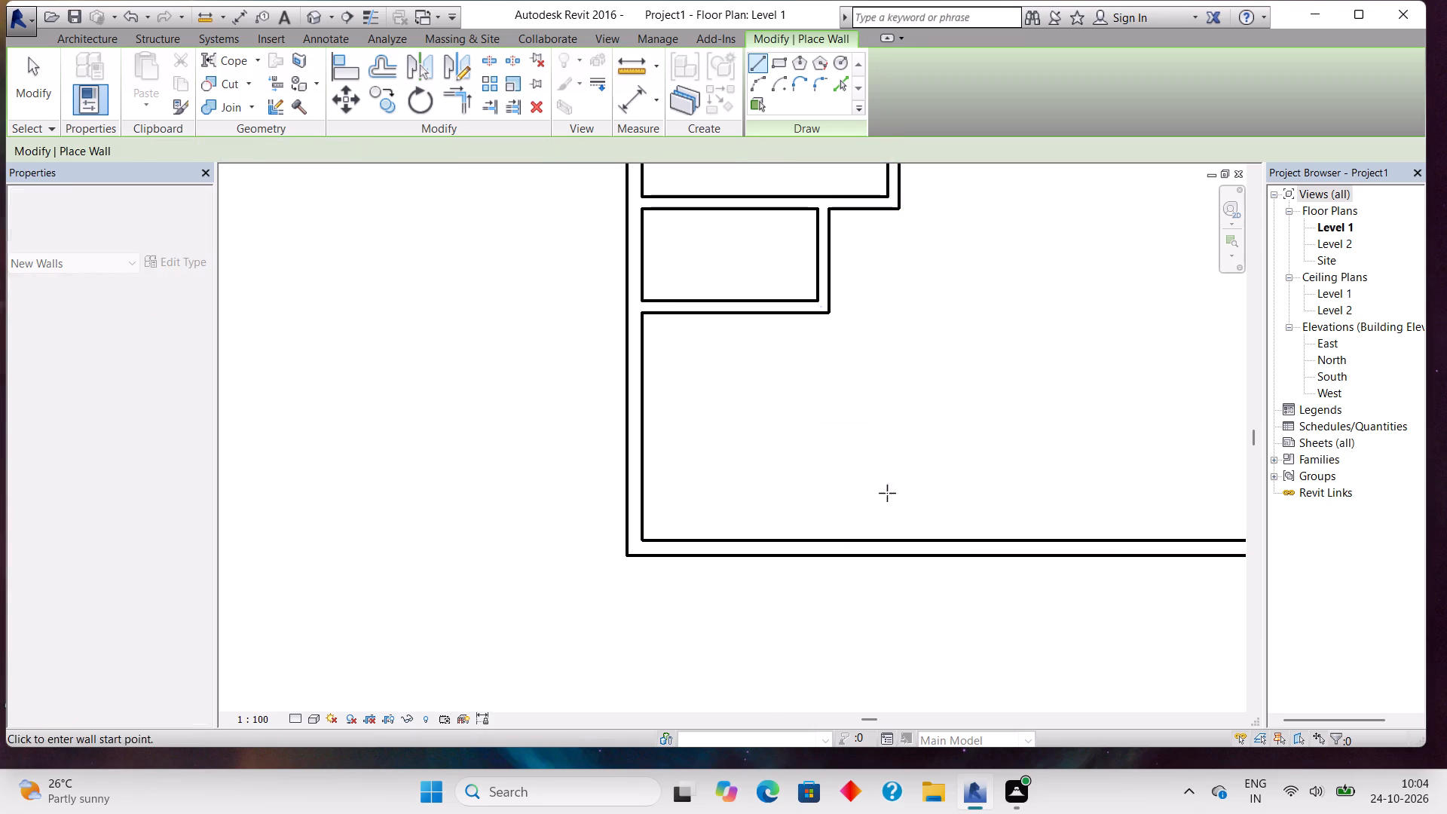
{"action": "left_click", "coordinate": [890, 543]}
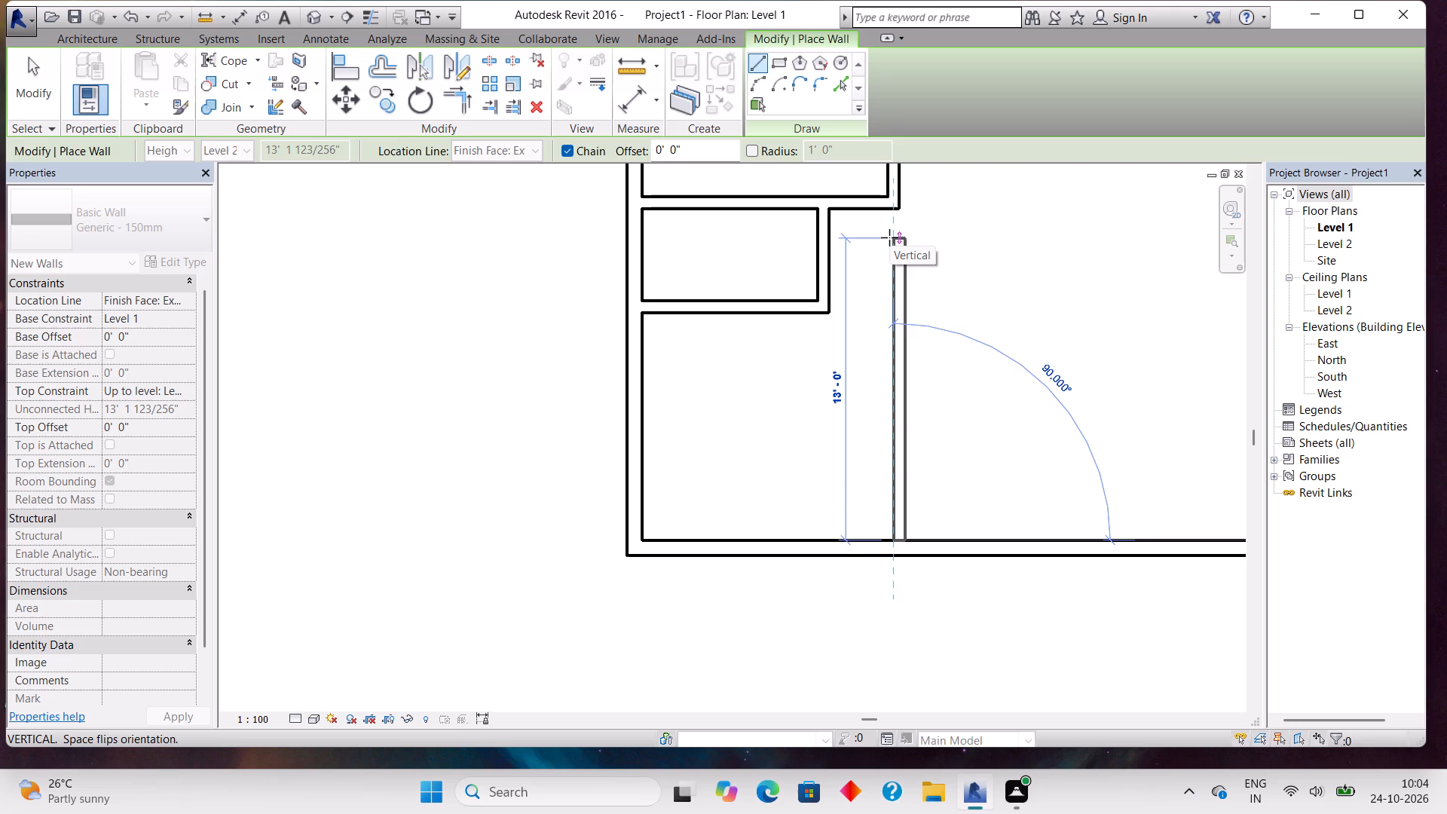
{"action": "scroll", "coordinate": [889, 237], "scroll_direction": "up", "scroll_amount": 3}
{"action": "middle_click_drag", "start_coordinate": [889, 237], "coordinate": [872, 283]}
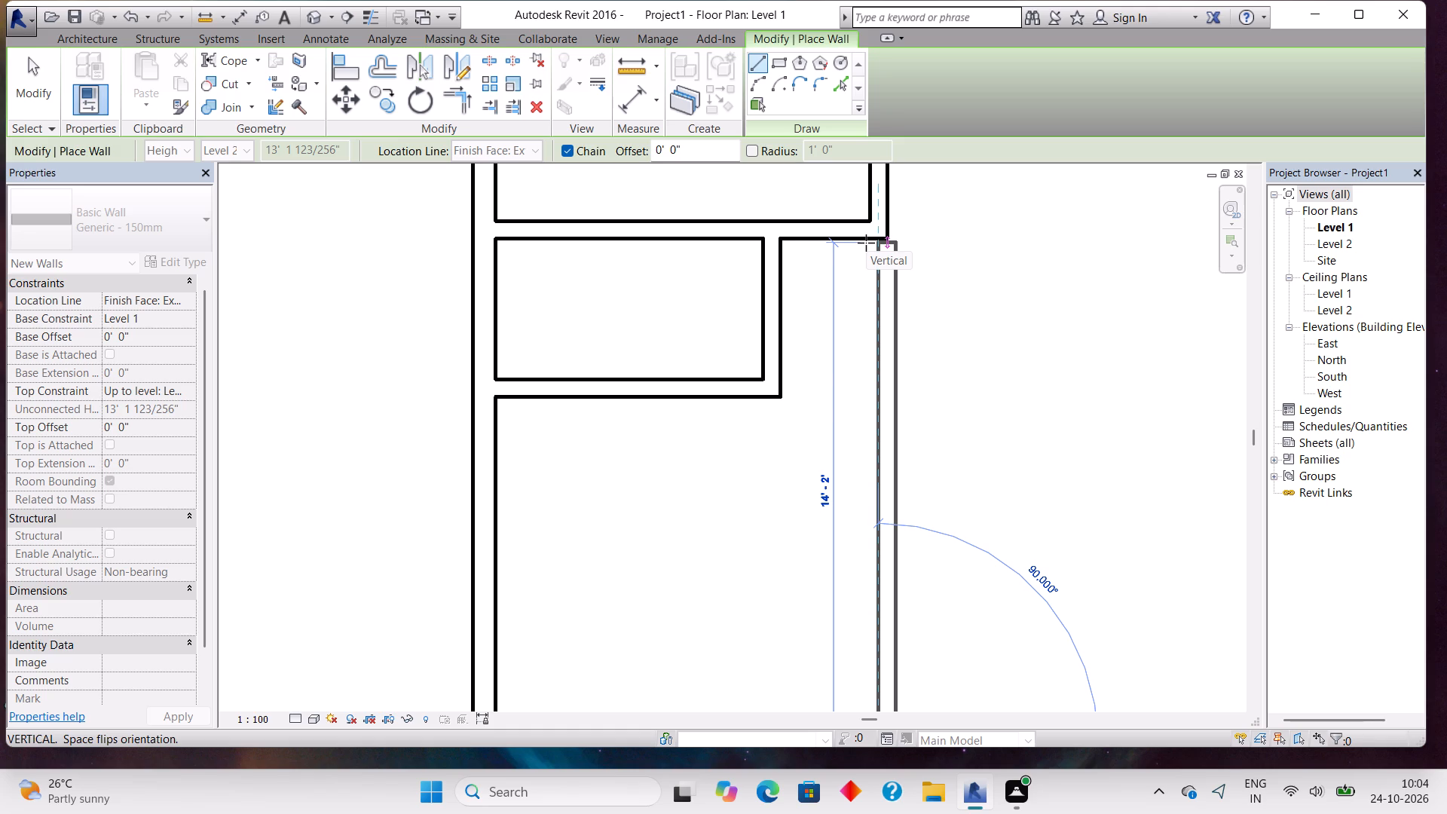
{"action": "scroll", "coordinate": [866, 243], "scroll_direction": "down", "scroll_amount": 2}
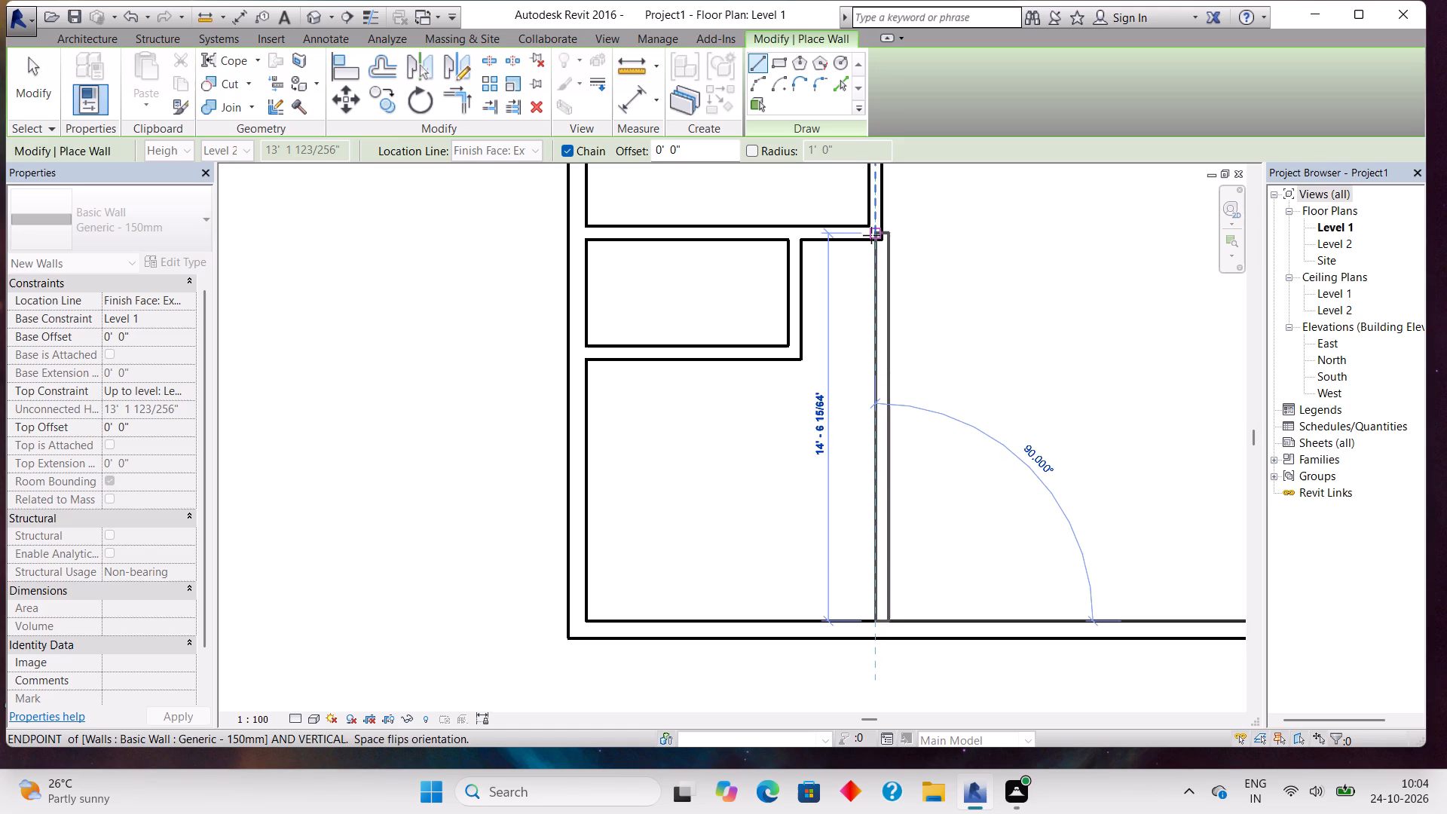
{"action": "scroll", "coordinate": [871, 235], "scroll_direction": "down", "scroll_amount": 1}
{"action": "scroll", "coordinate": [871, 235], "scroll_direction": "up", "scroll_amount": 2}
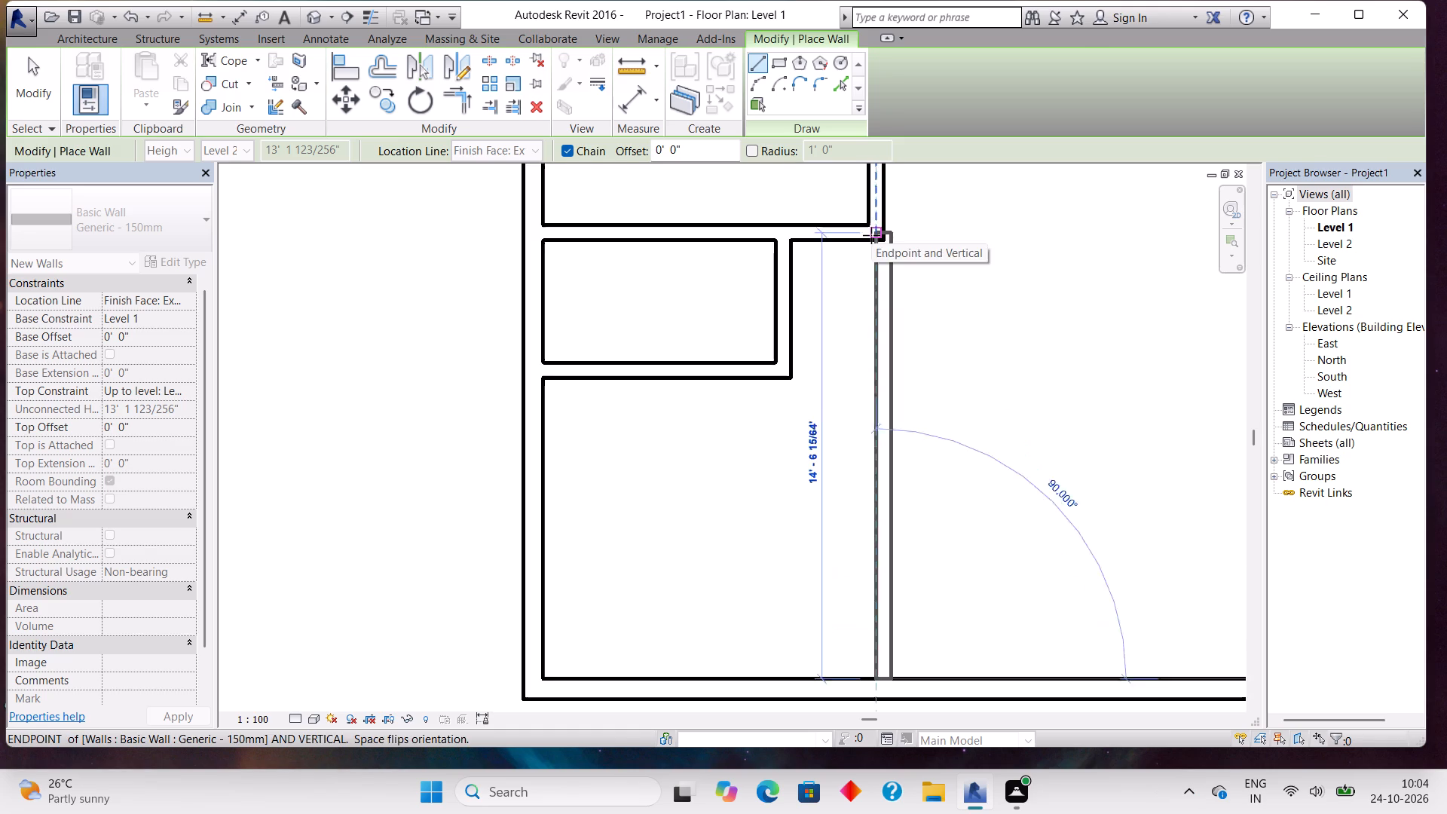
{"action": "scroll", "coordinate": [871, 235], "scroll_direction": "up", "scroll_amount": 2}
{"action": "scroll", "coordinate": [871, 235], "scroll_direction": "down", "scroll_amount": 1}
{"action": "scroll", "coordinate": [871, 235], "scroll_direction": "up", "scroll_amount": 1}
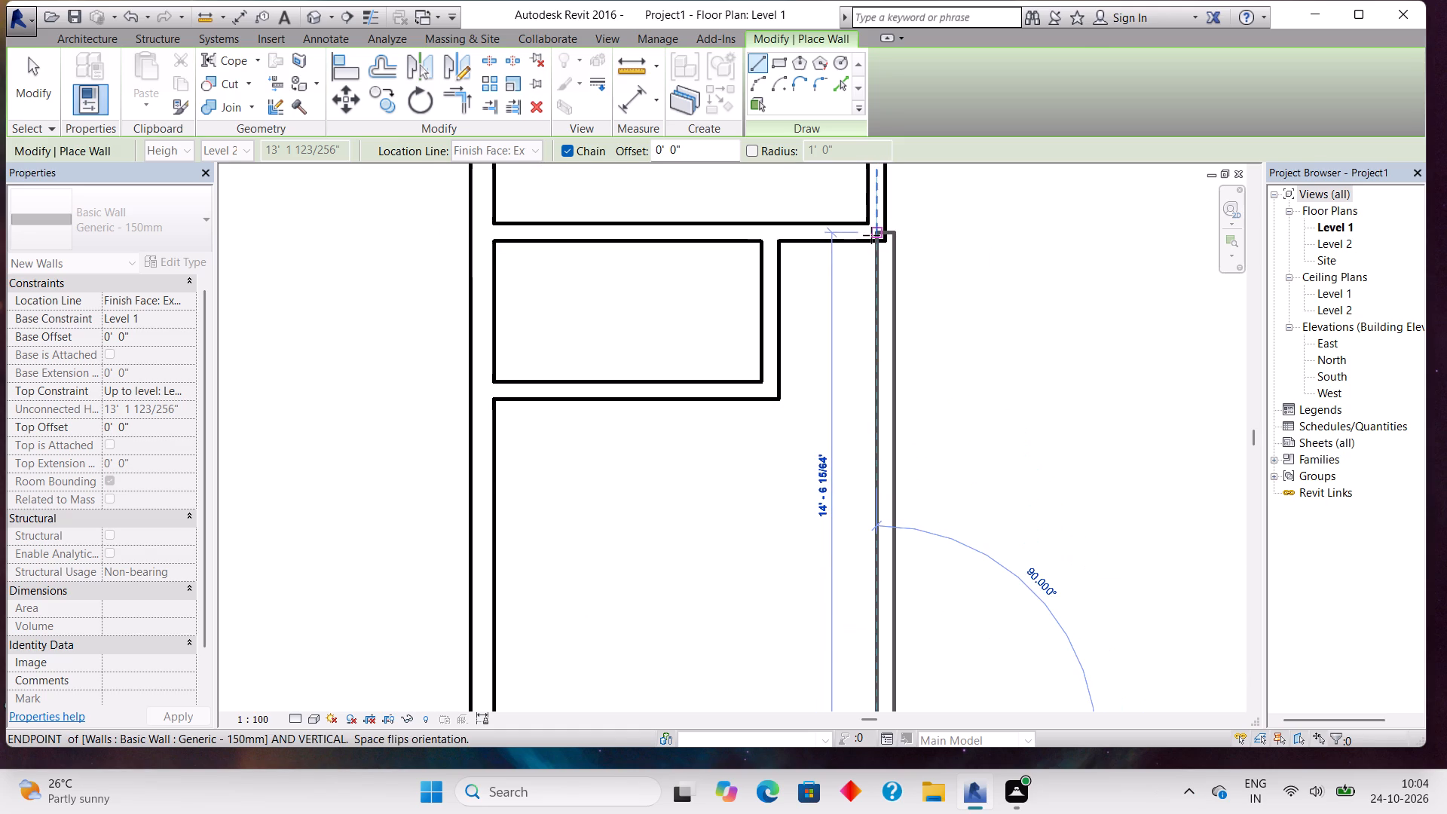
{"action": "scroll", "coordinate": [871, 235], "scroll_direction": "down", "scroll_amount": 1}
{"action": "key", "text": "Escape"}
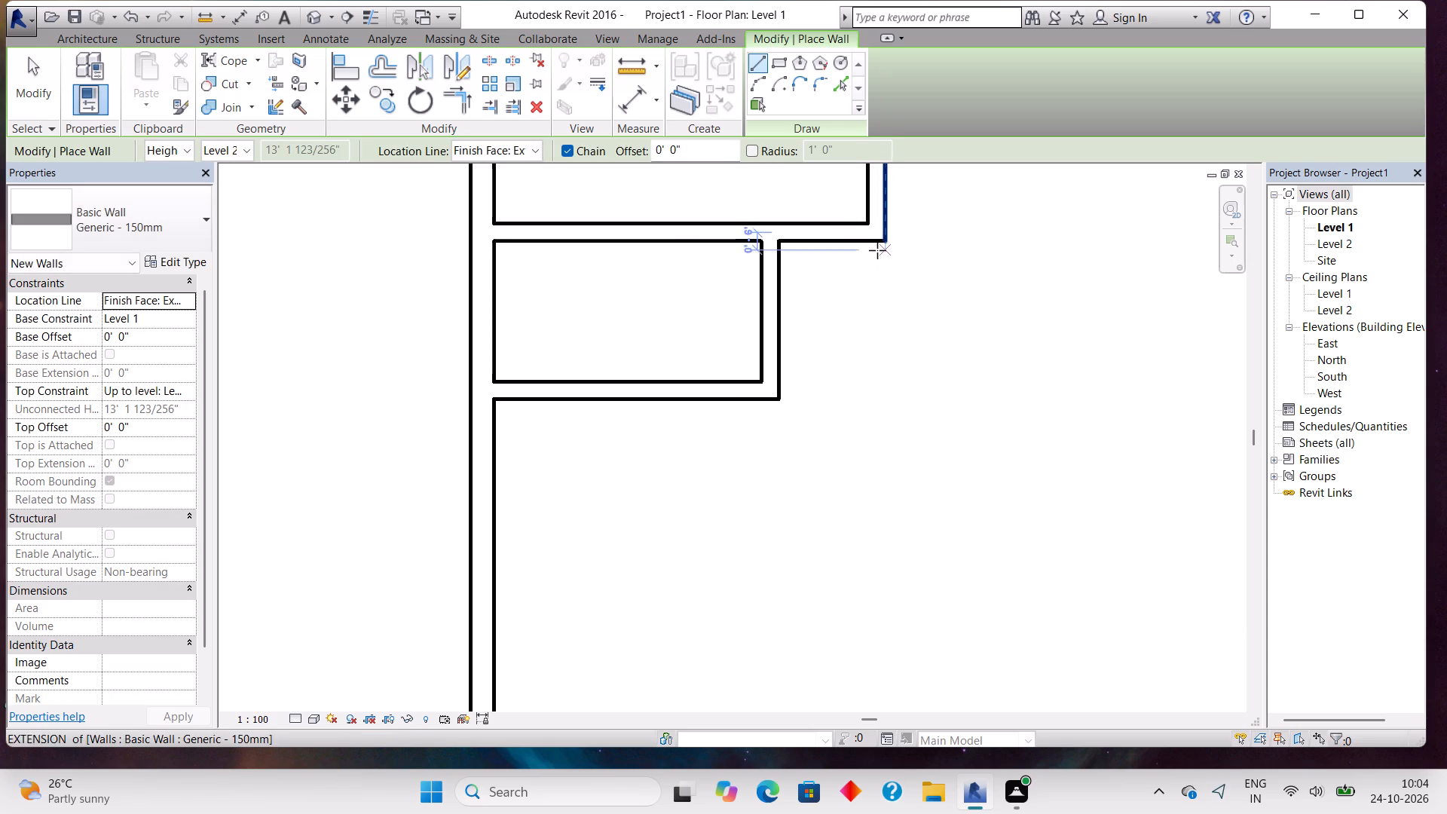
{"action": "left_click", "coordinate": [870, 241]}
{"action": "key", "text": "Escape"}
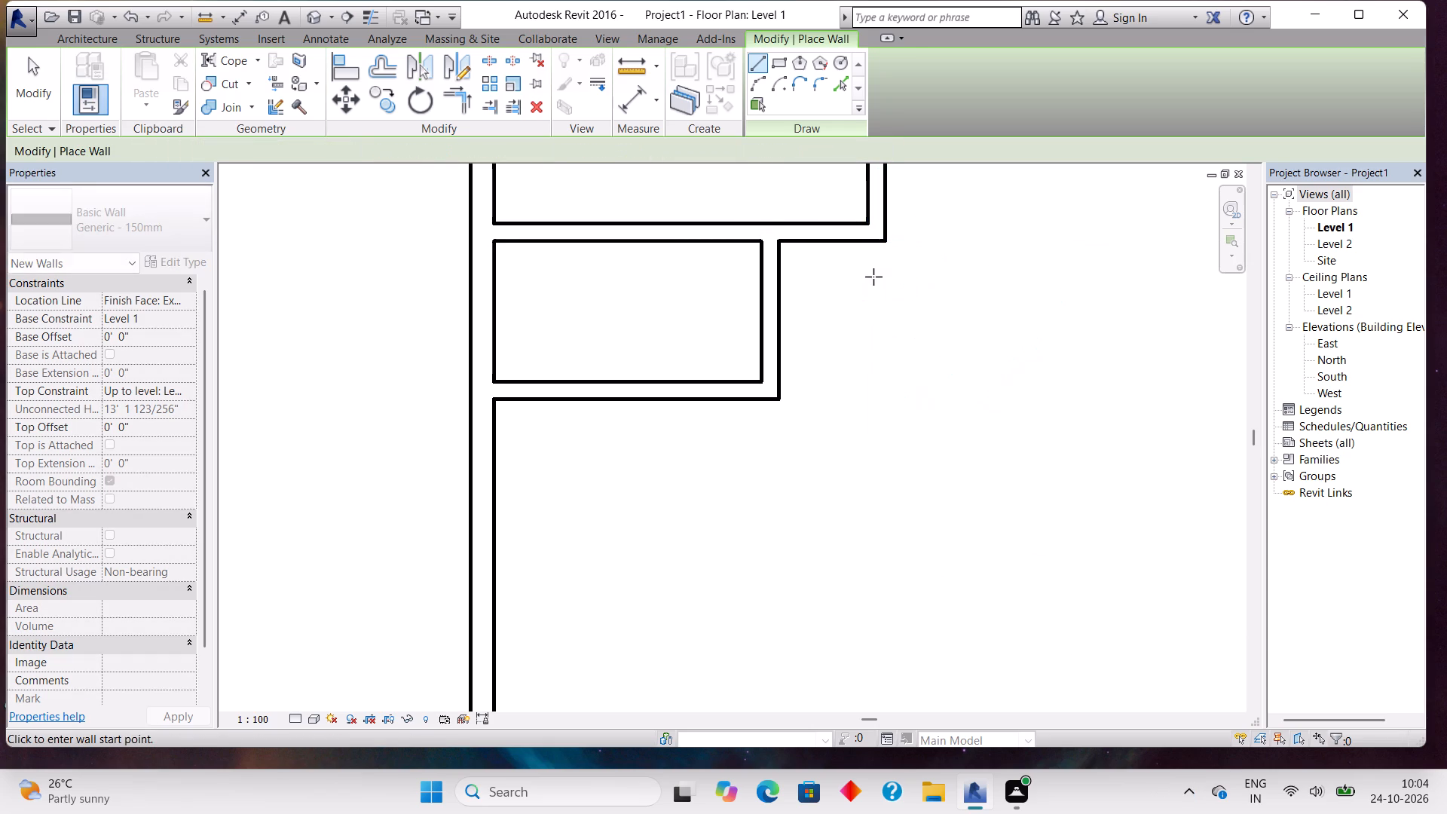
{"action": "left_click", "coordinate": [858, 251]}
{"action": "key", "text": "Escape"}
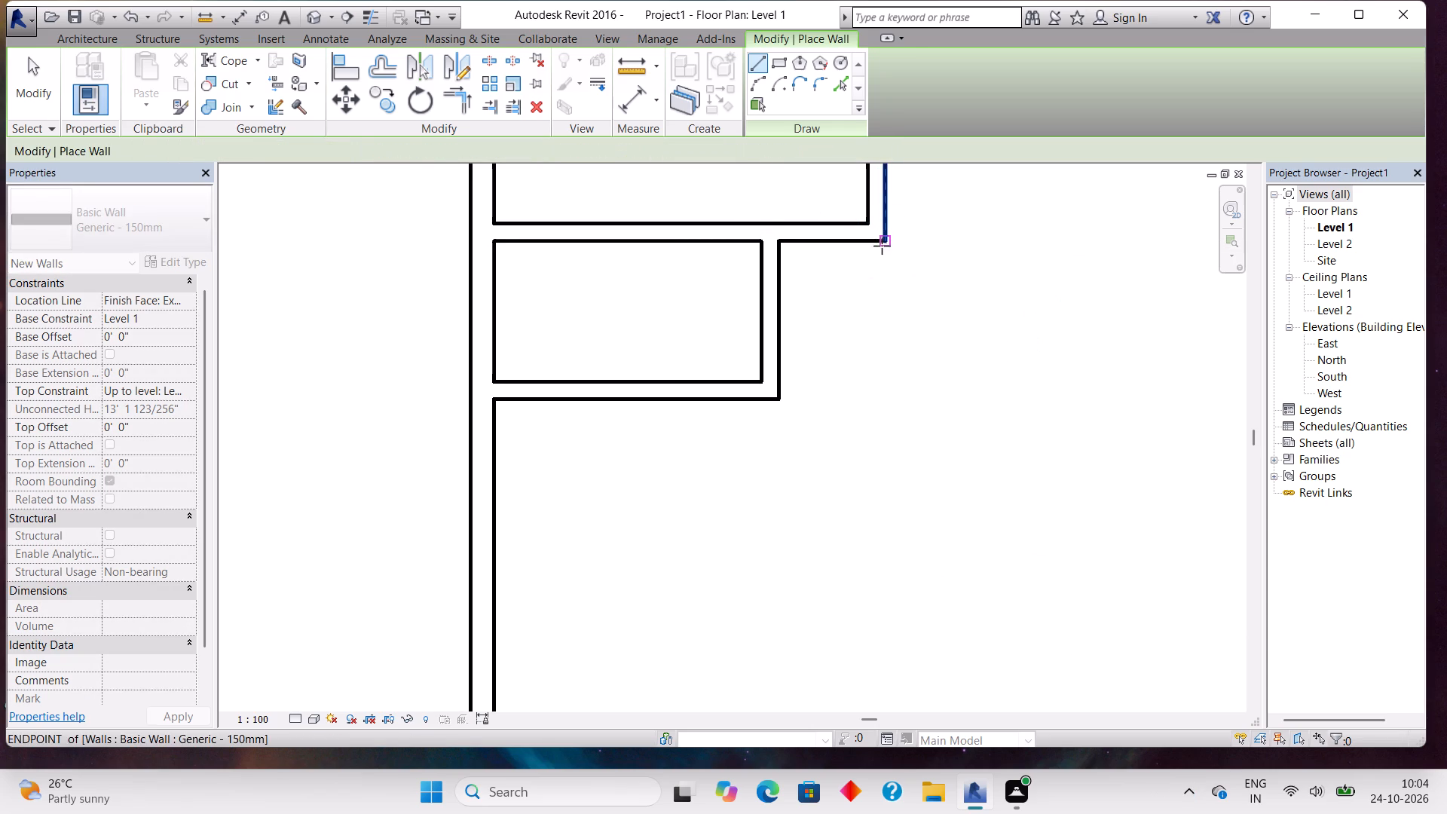
Draw a Generic - 150mm wall about 14'-3" long from the larger room's southeast corner straight south to the exterior wall's inner face.
{"action": "left_click", "coordinate": [881, 244]}
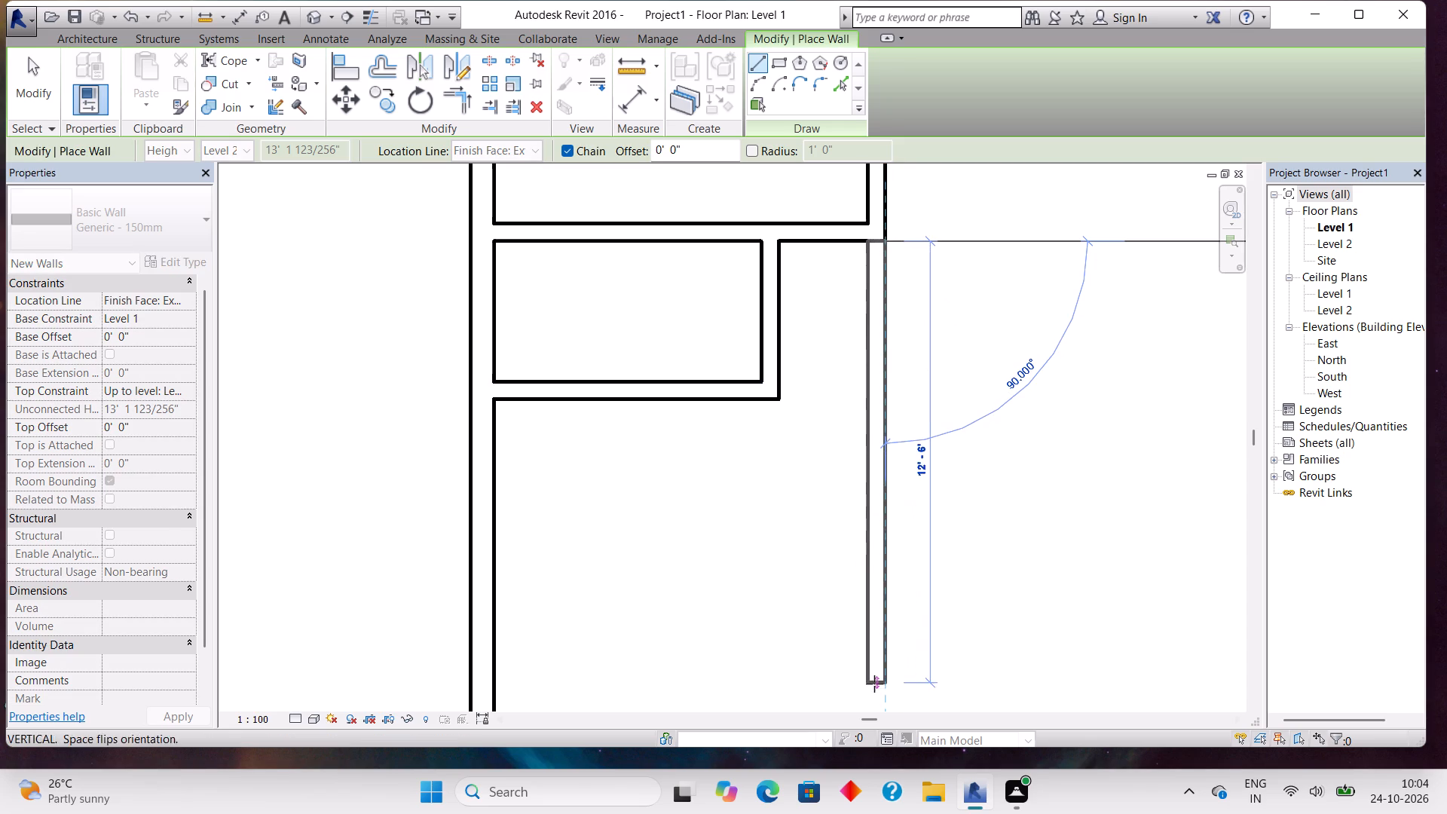
{"action": "middle_click_drag", "start_coordinate": [874, 684], "coordinate": [904, 493]}
{"action": "middle_click", "coordinate": [904, 493]}
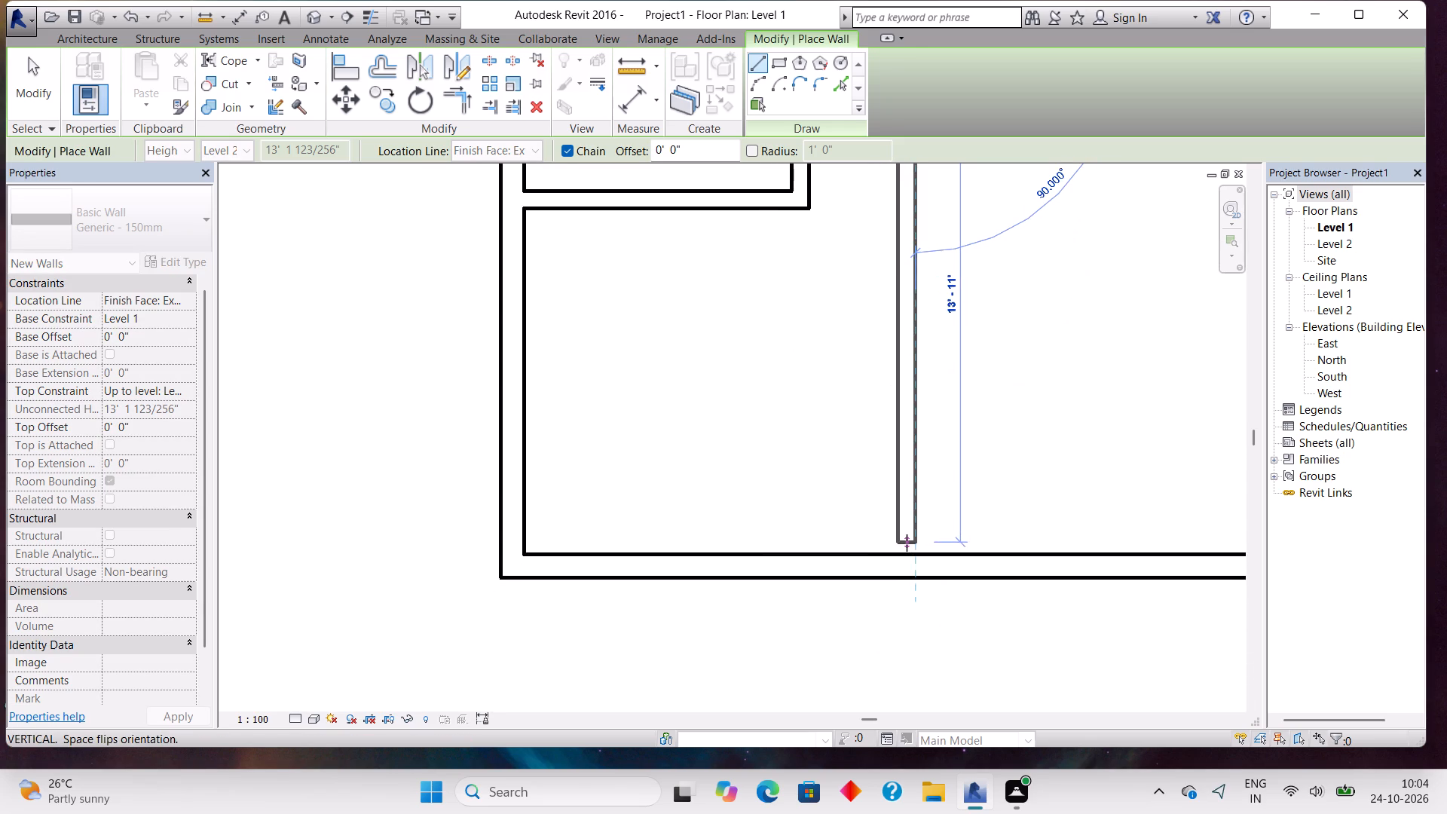
{"action": "scroll", "coordinate": [904, 550], "scroll_direction": "up", "scroll_amount": 3}
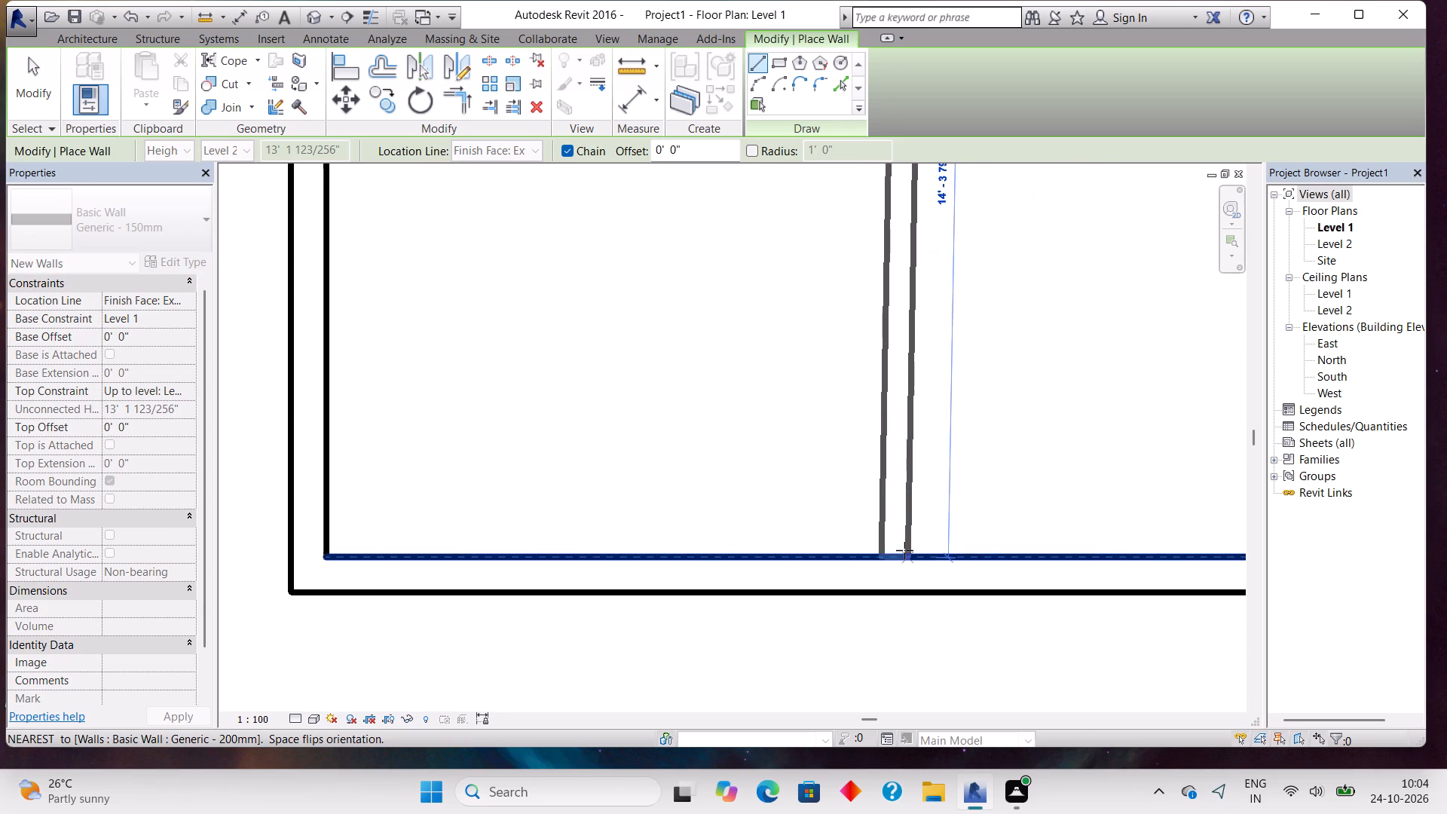
{"action": "scroll", "coordinate": [904, 550], "scroll_direction": "down", "scroll_amount": 5}
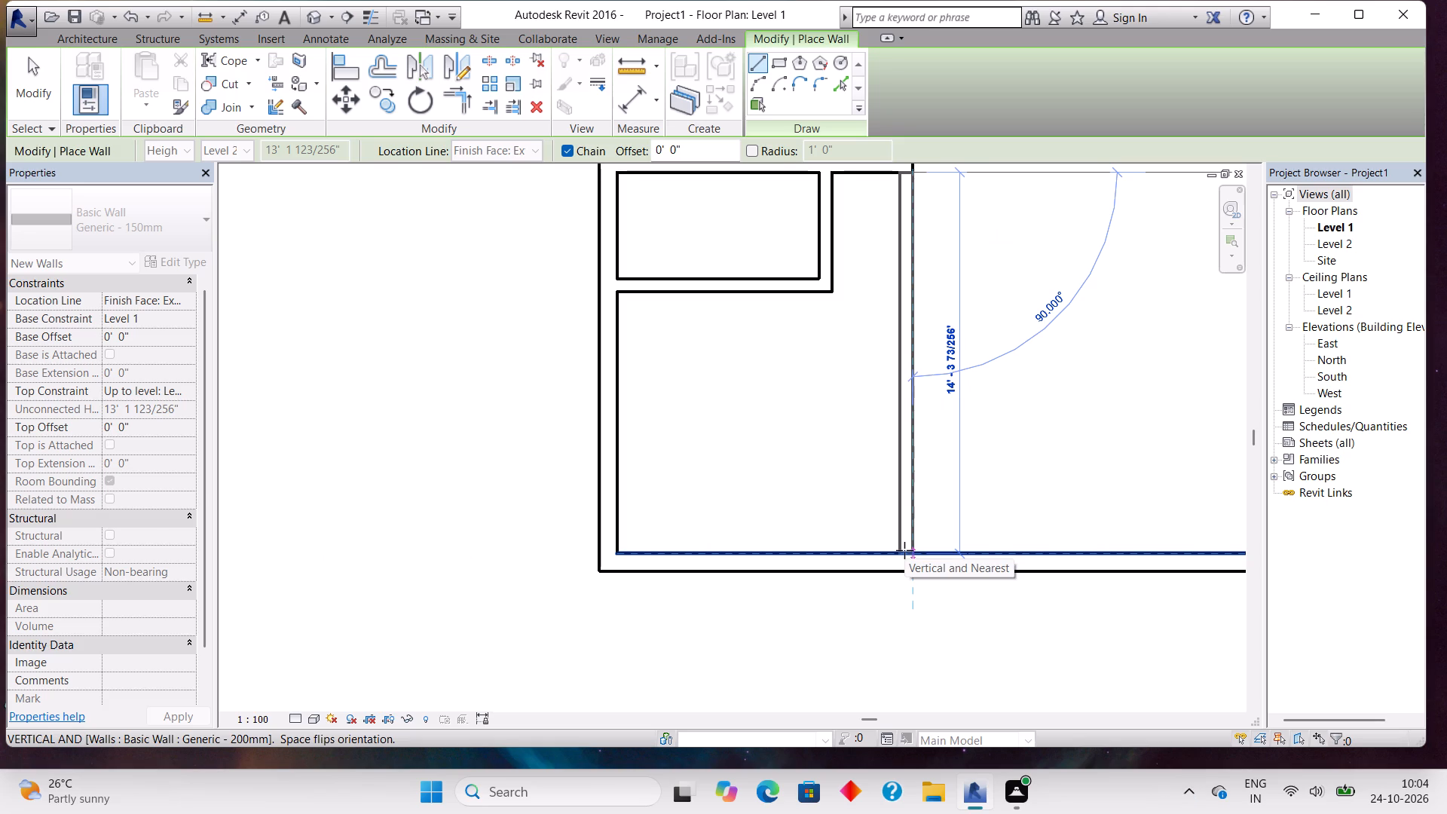
{"action": "left_click", "coordinate": [904, 550]}
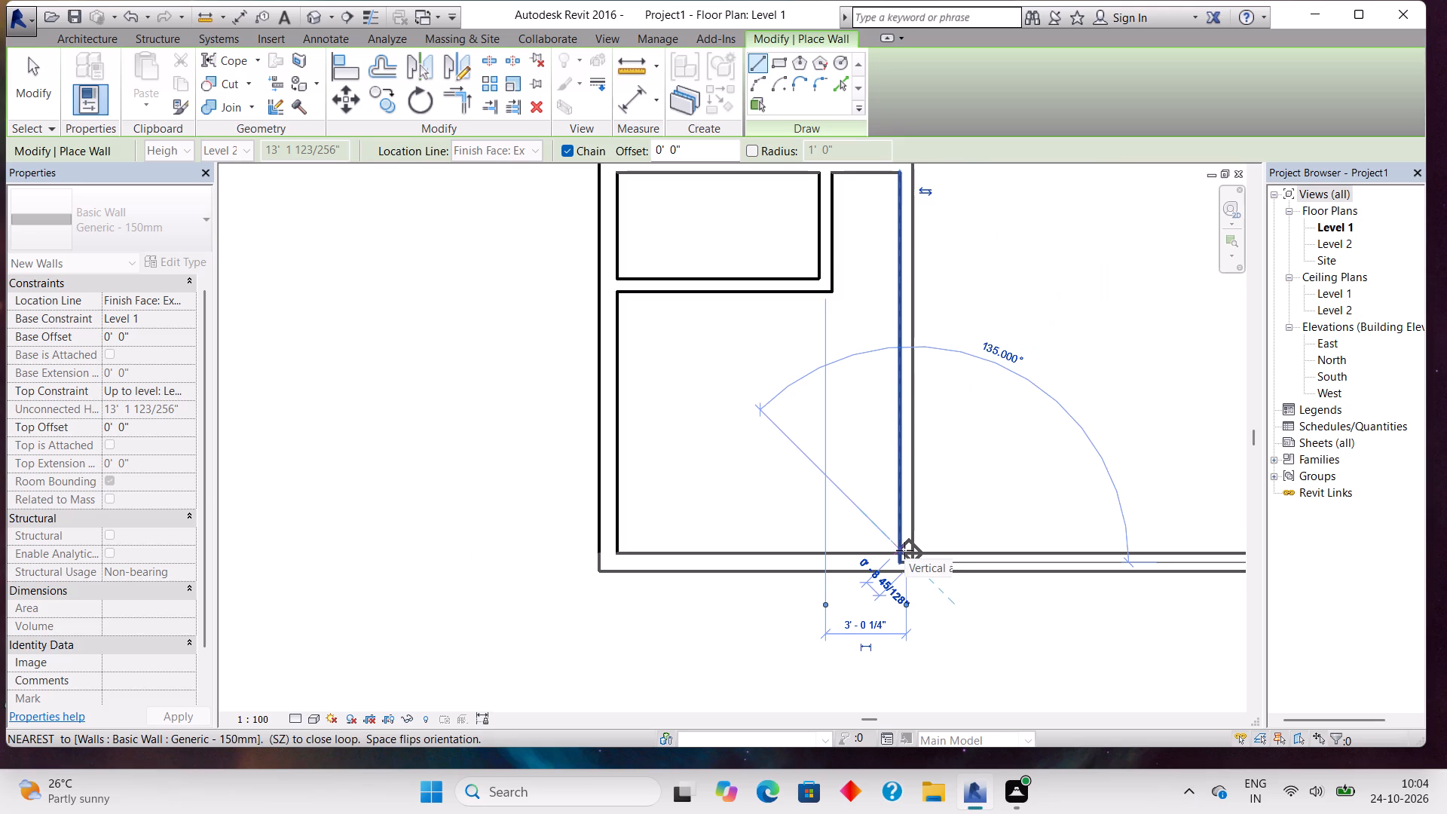
{"action": "key", "text": "Escape"}
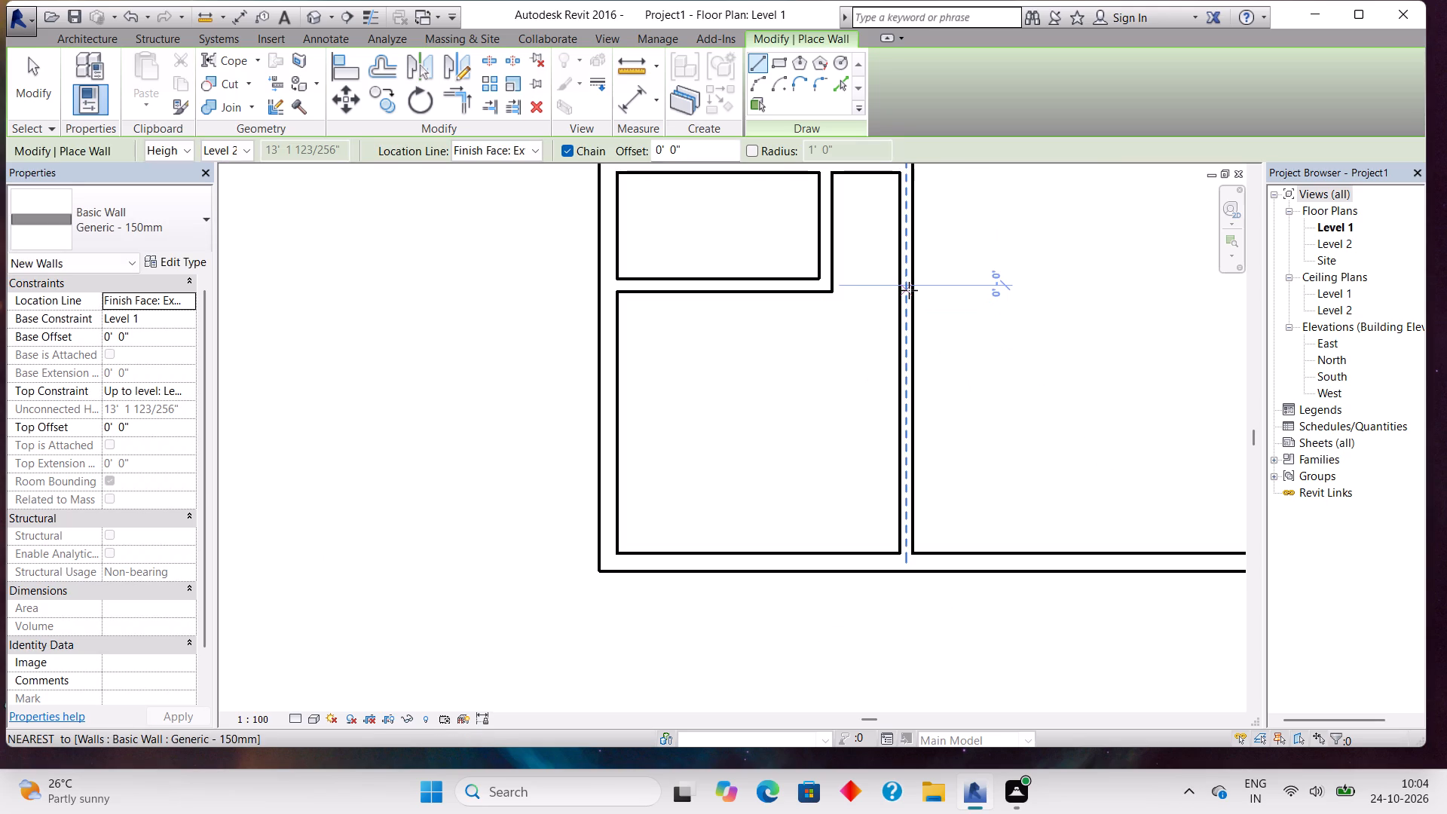
Draw a short Generic - 150mm wall from the new north-south wall west to the small room's southeast corner, in line with its south wall.
{"action": "left_click", "coordinate": [909, 283]}
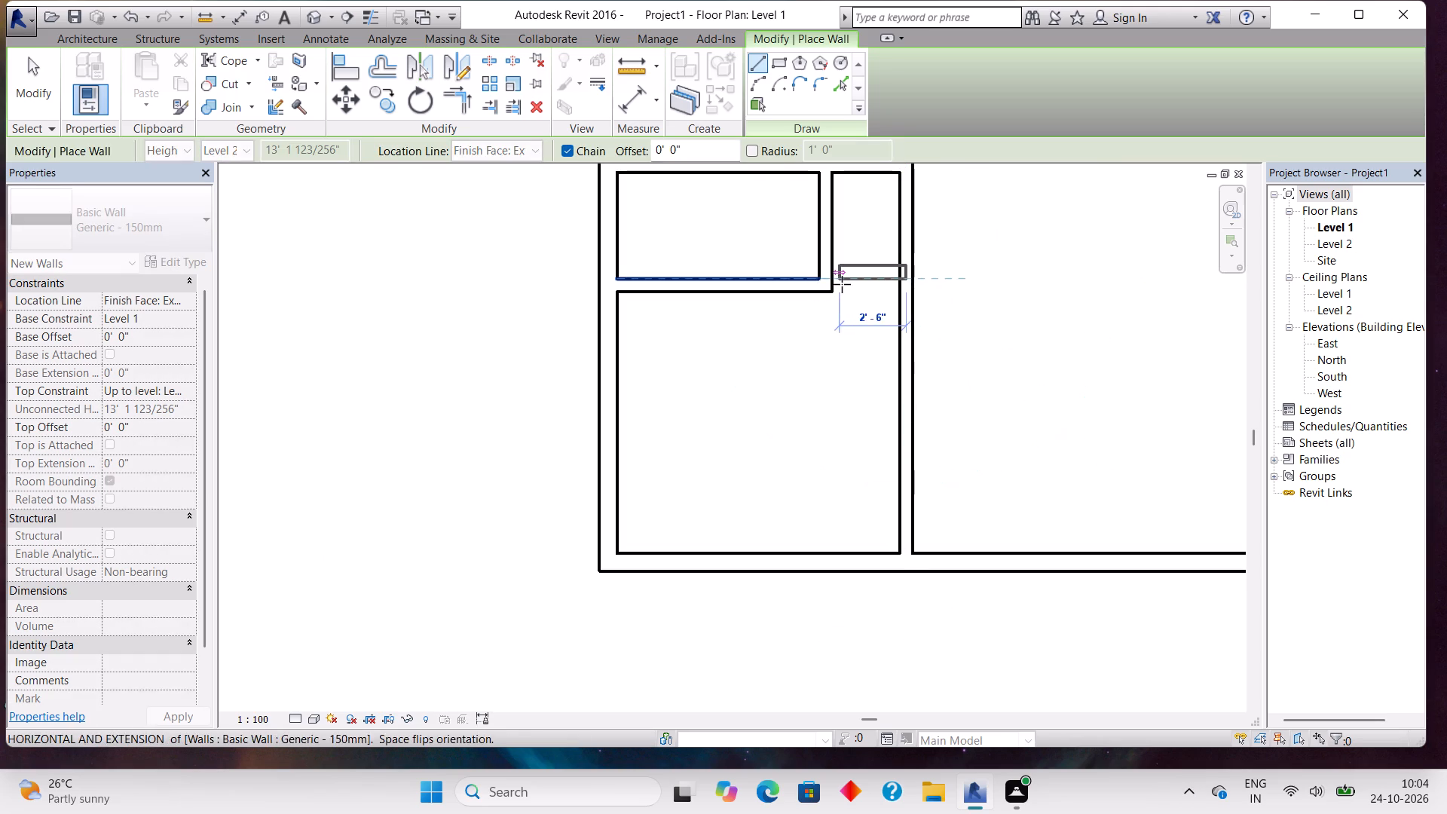
{"action": "key", "text": "Escape"}
{"action": "left_click", "coordinate": [898, 299]}
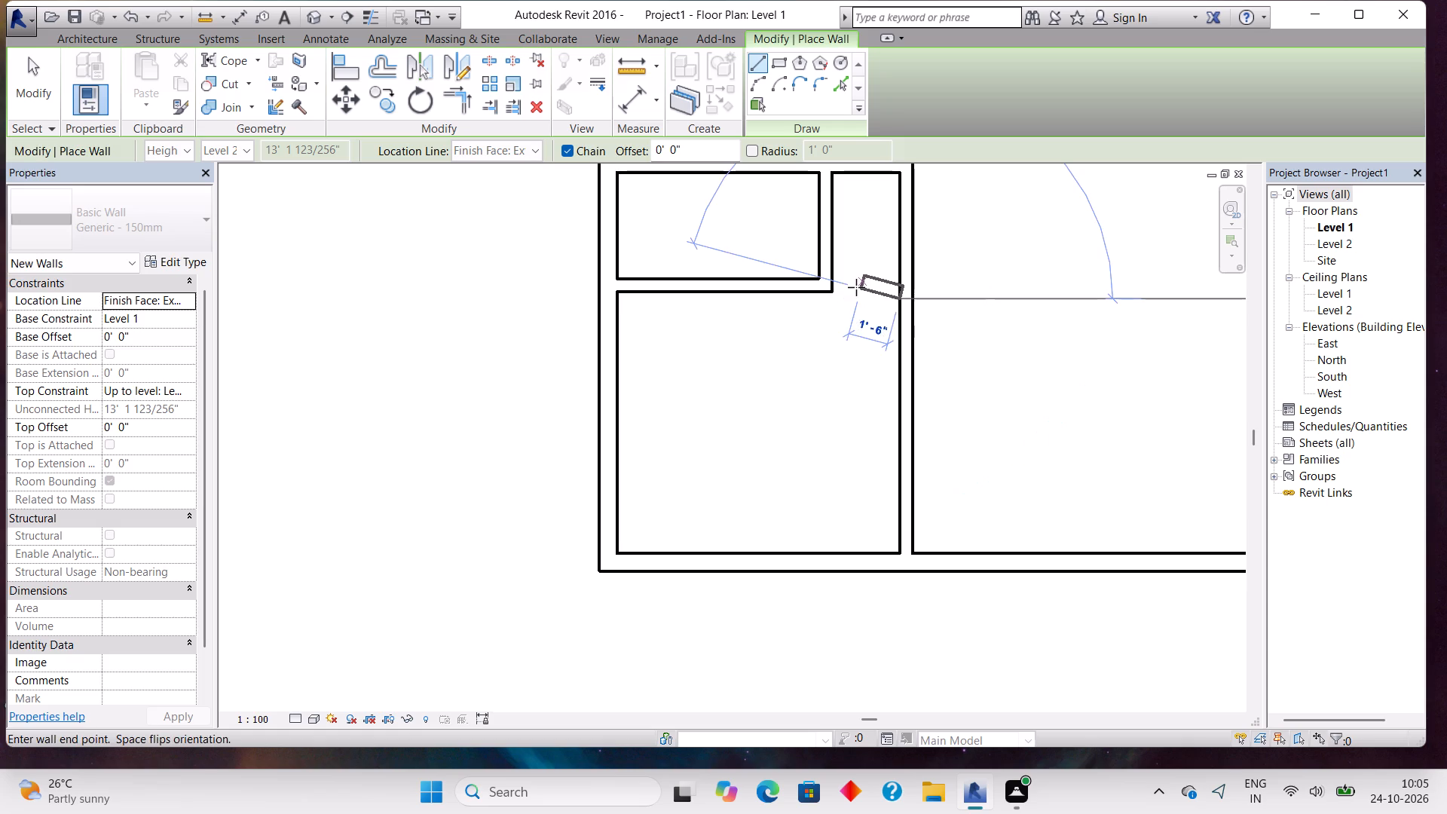
{"action": "key", "text": "Escape"}
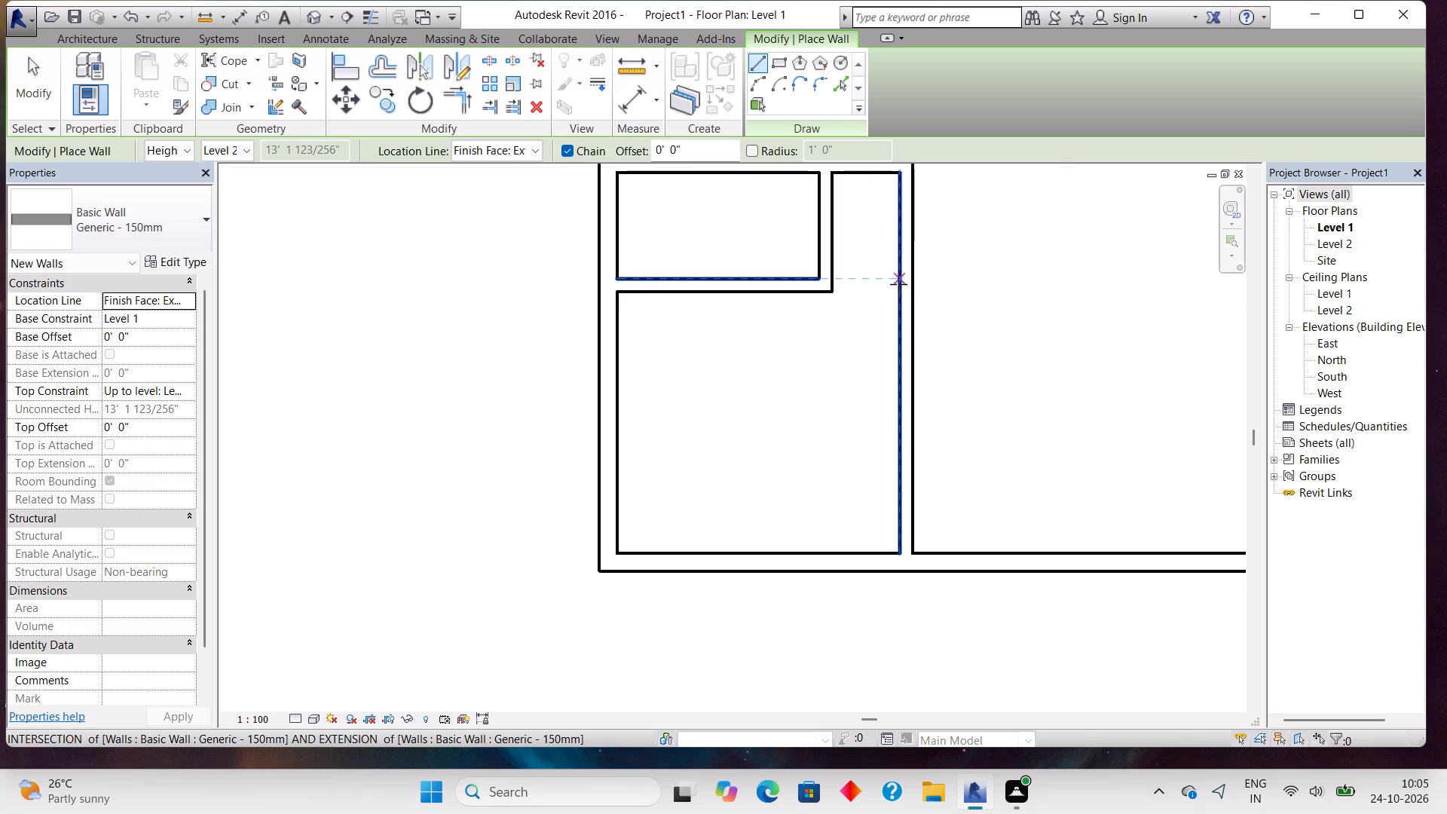
{"action": "left_click", "coordinate": [910, 284]}
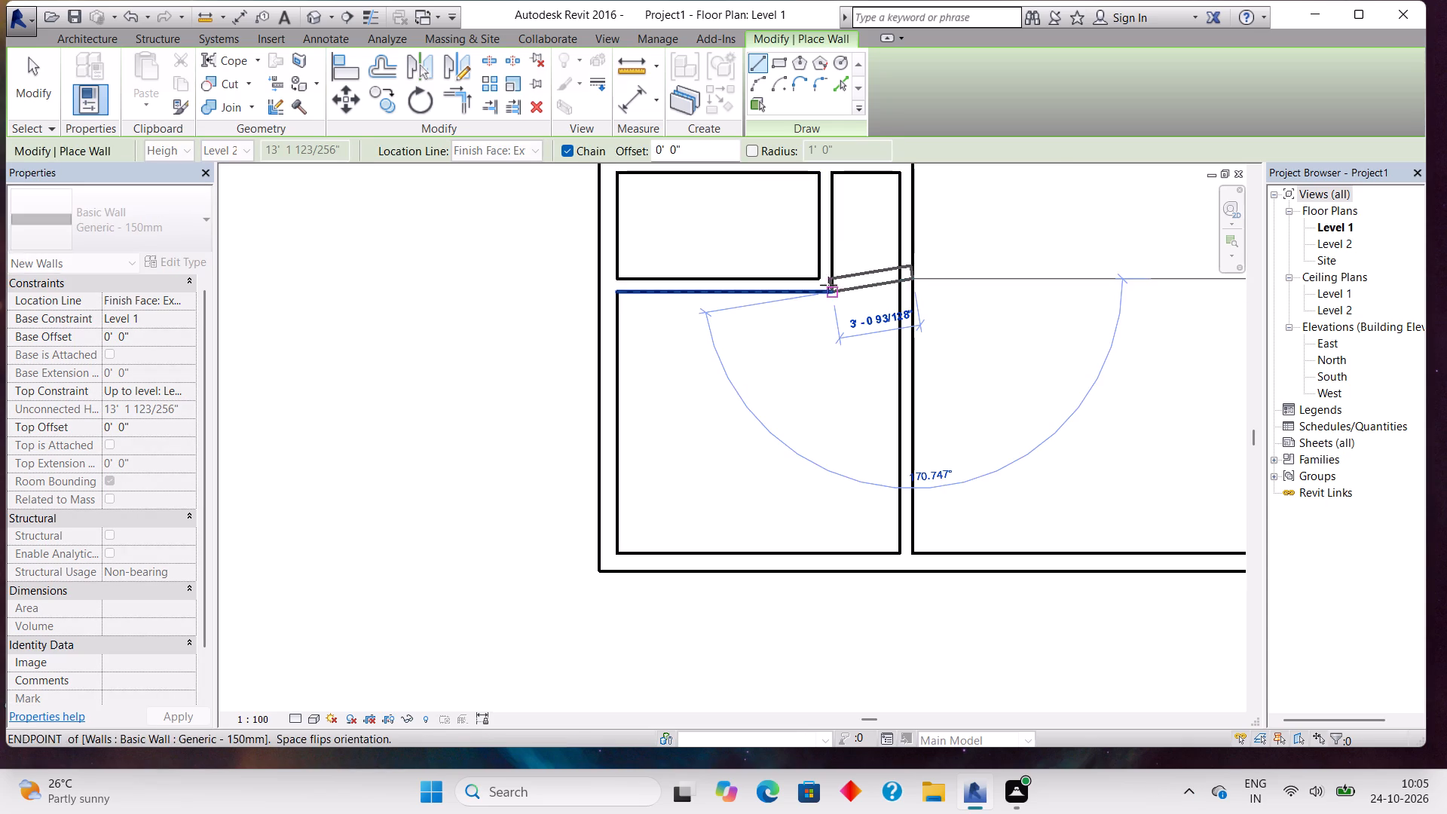
{"action": "key", "text": "space"}
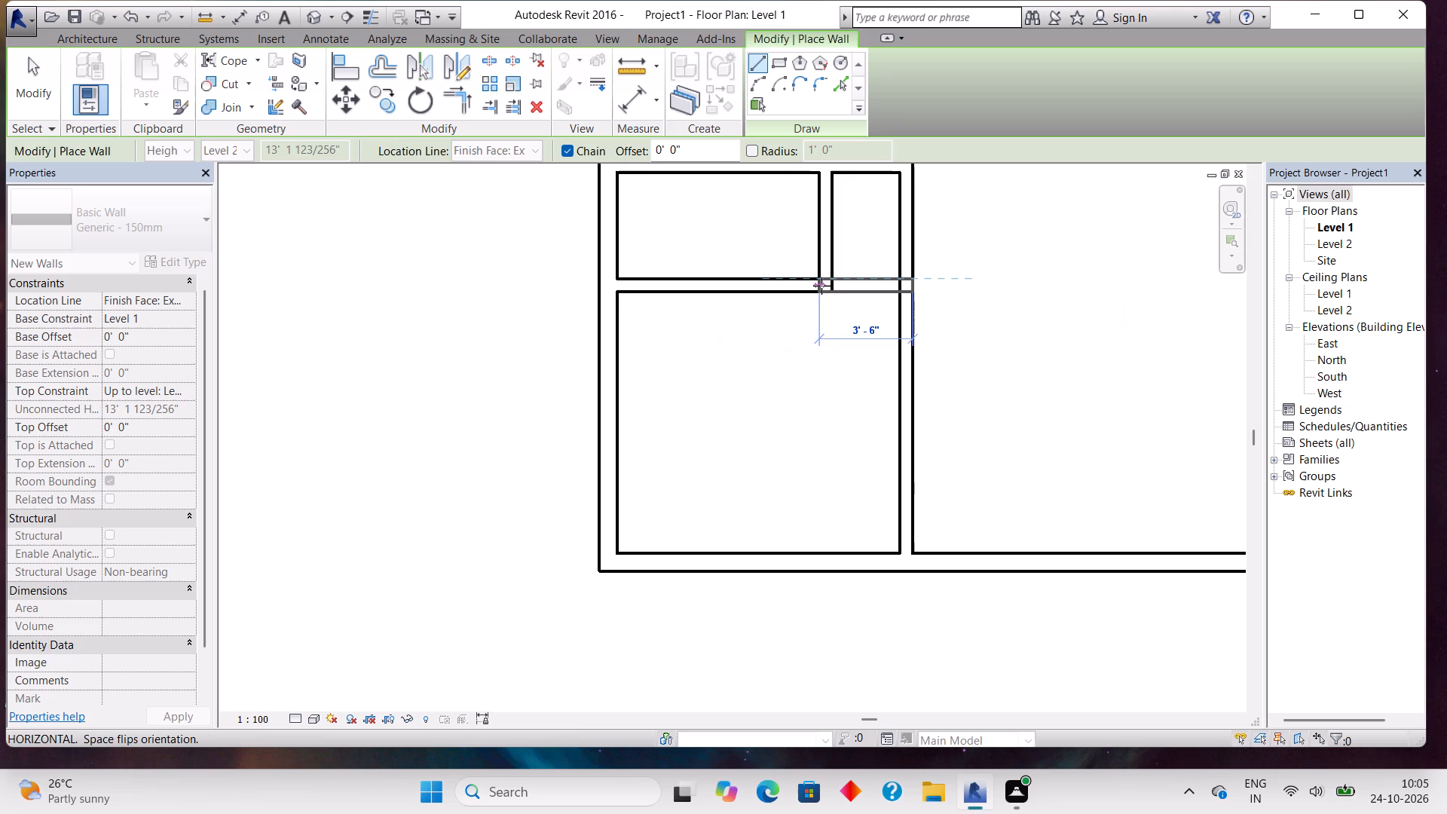
{"action": "left_click", "coordinate": [833, 283]}
{"action": "key", "text": "Escape"}
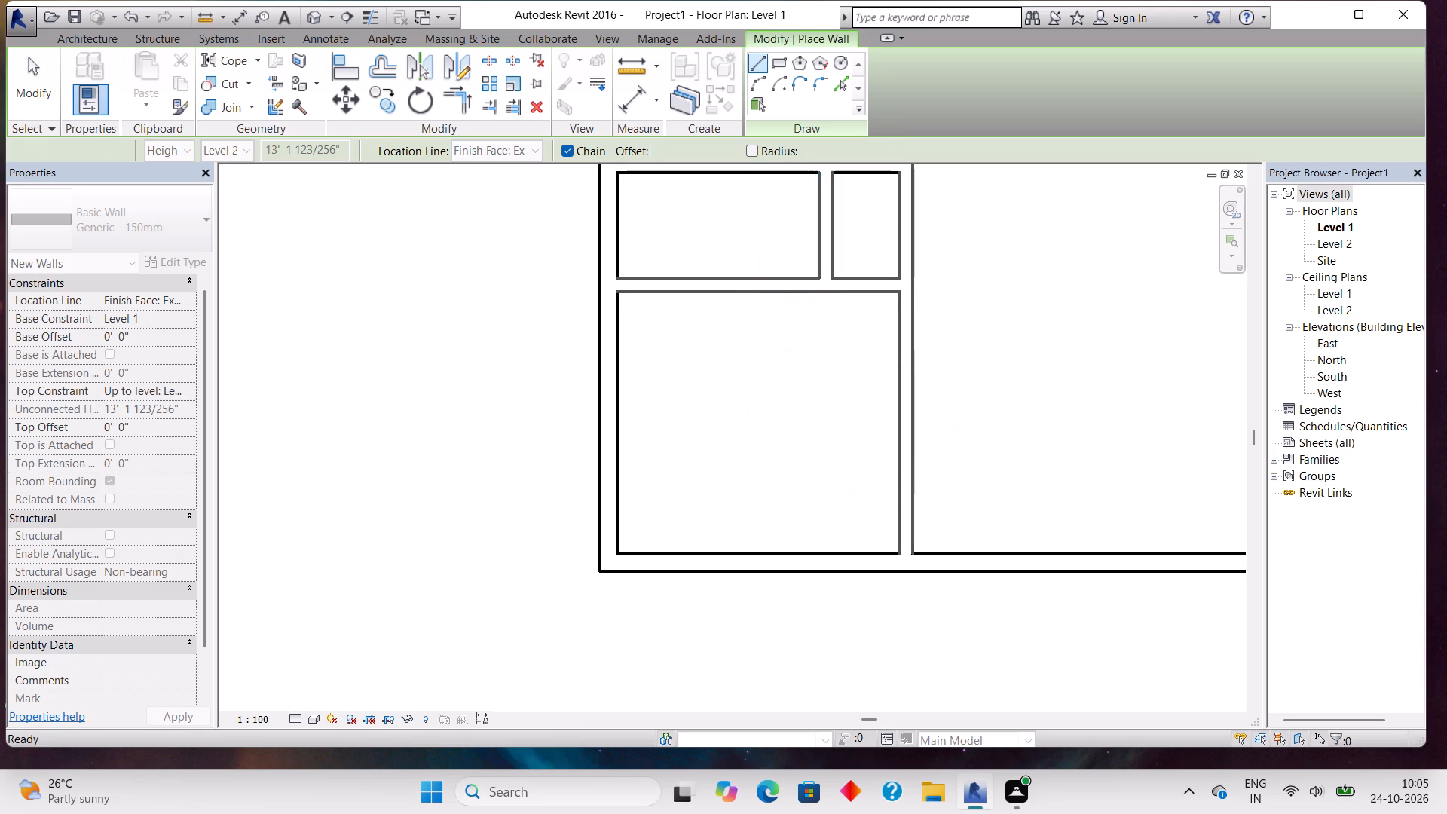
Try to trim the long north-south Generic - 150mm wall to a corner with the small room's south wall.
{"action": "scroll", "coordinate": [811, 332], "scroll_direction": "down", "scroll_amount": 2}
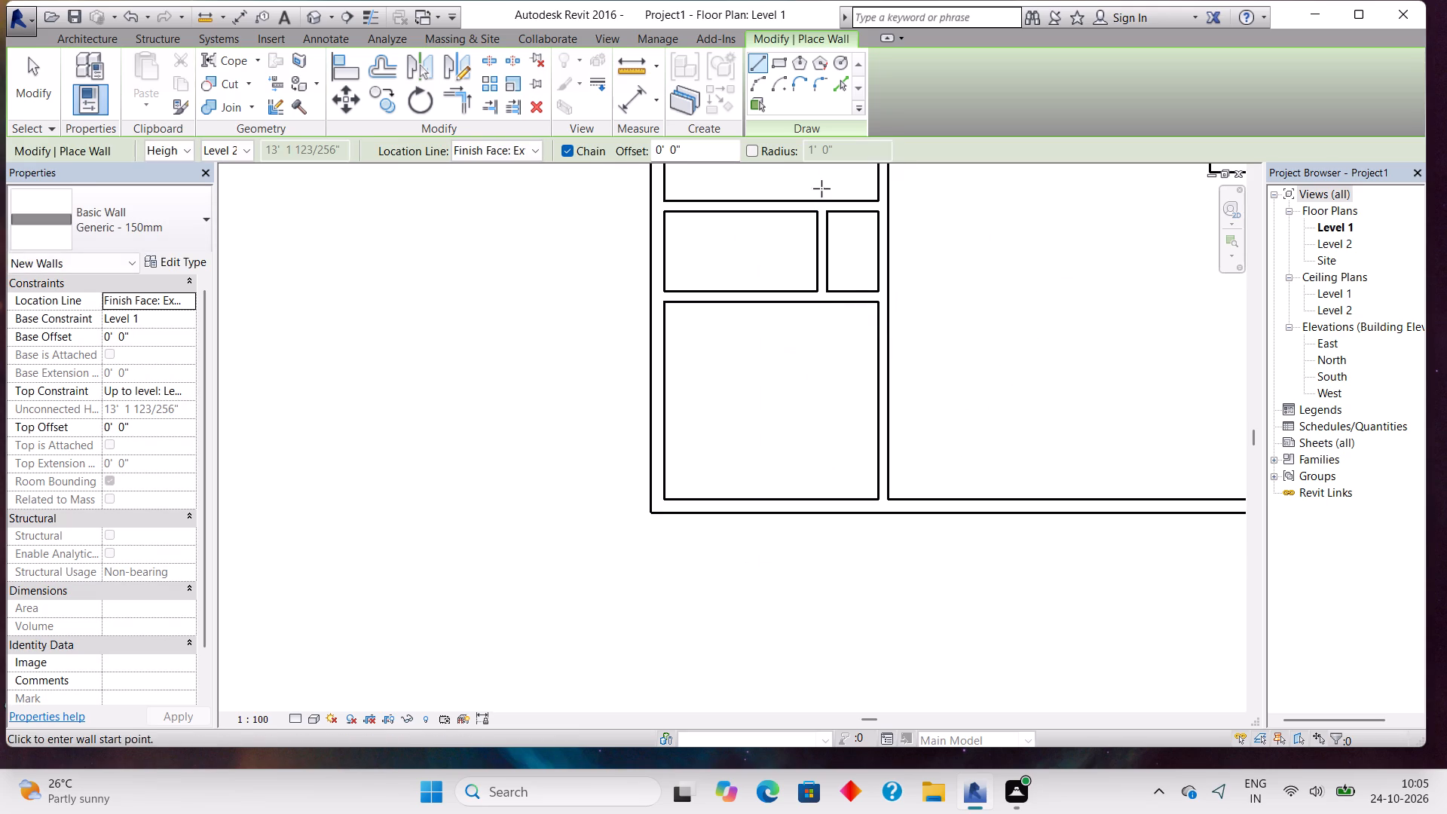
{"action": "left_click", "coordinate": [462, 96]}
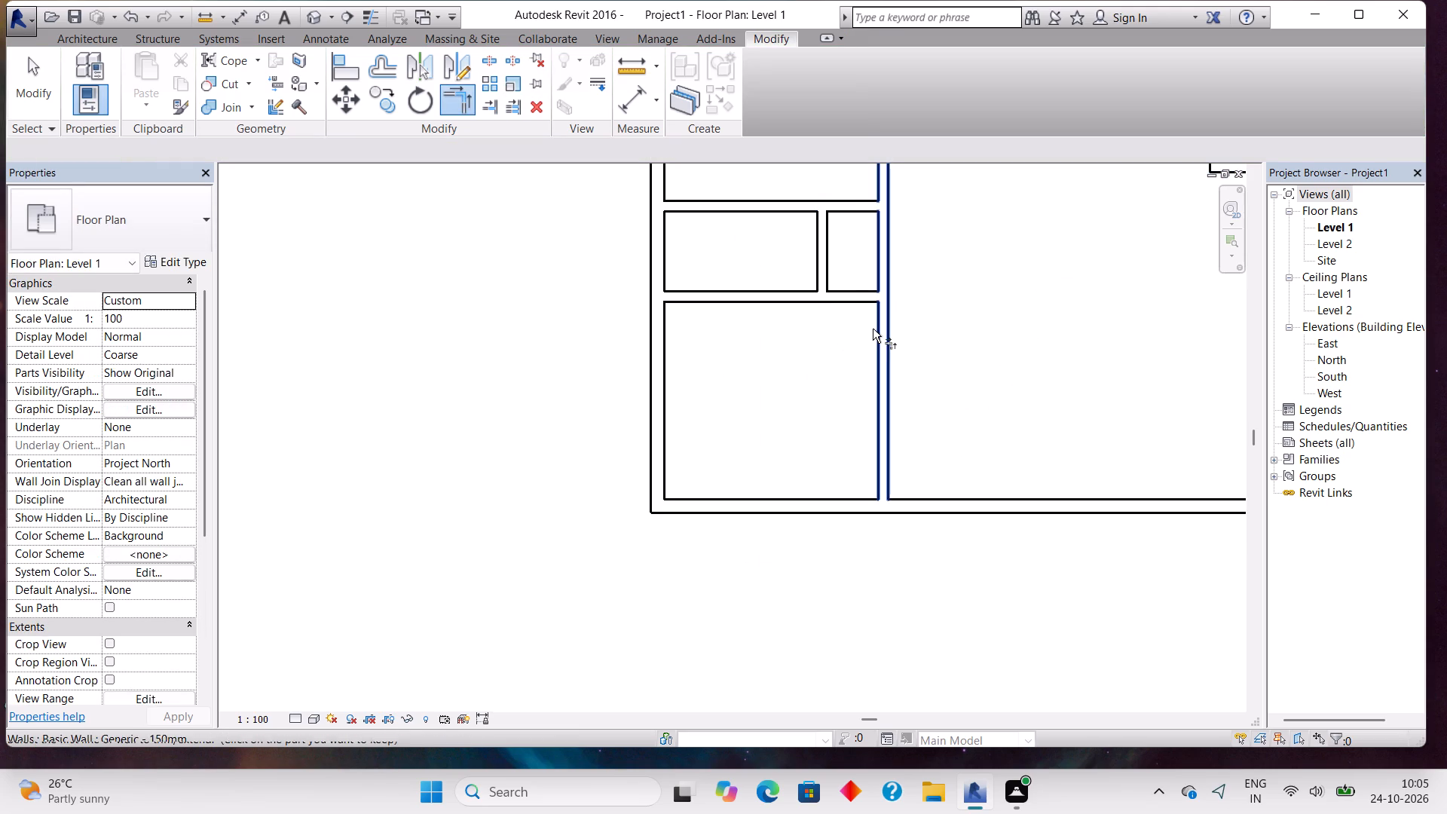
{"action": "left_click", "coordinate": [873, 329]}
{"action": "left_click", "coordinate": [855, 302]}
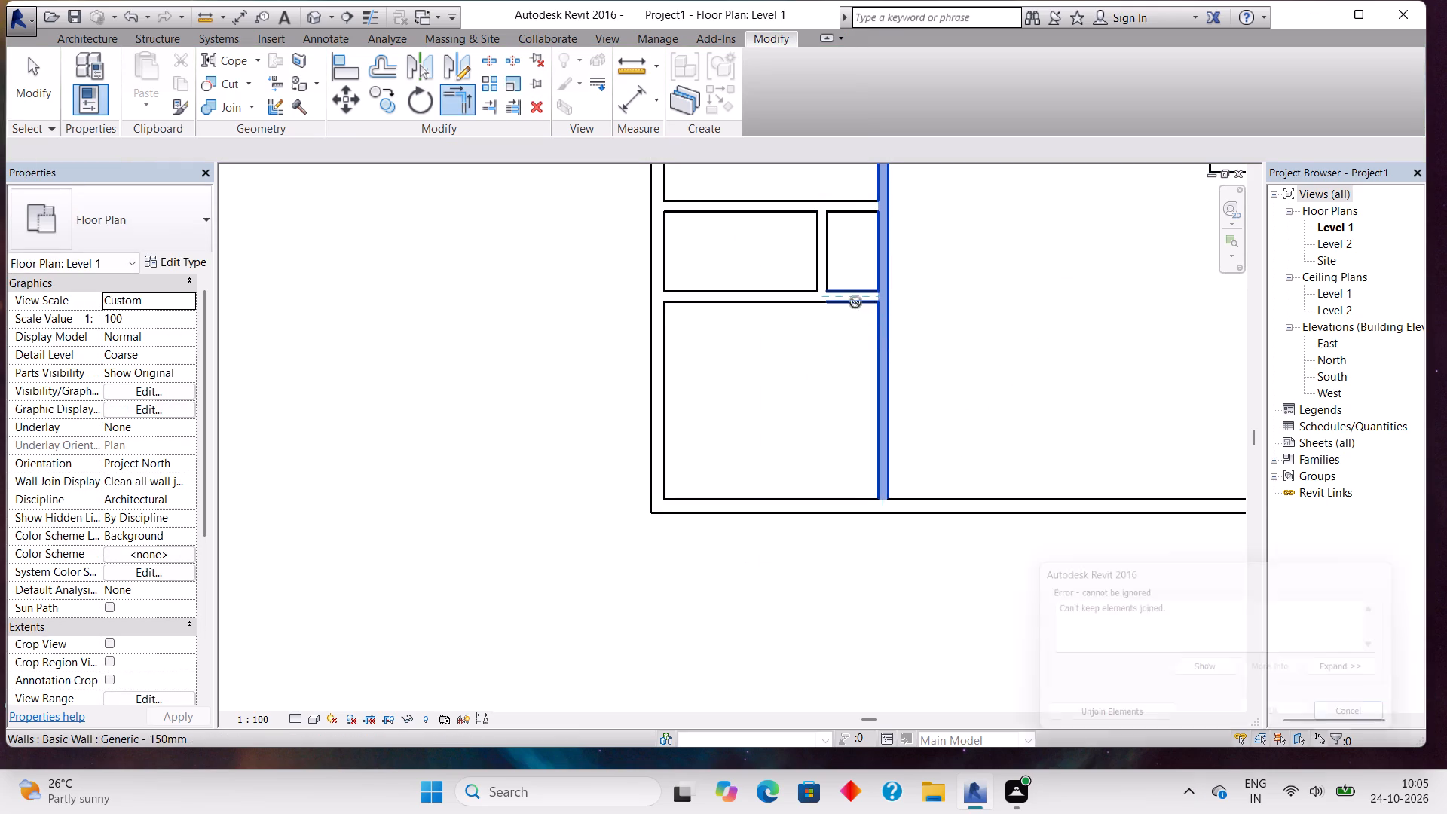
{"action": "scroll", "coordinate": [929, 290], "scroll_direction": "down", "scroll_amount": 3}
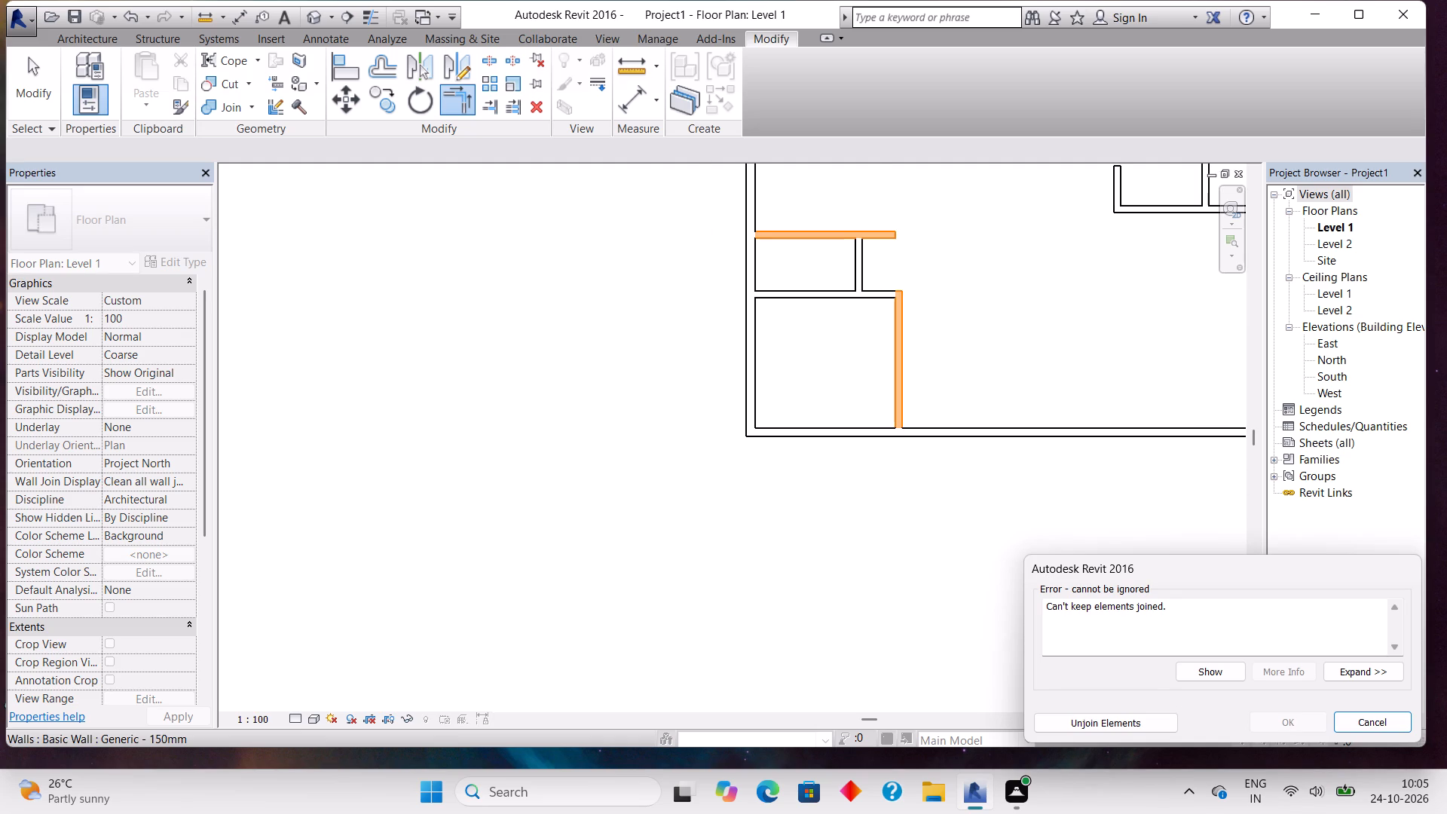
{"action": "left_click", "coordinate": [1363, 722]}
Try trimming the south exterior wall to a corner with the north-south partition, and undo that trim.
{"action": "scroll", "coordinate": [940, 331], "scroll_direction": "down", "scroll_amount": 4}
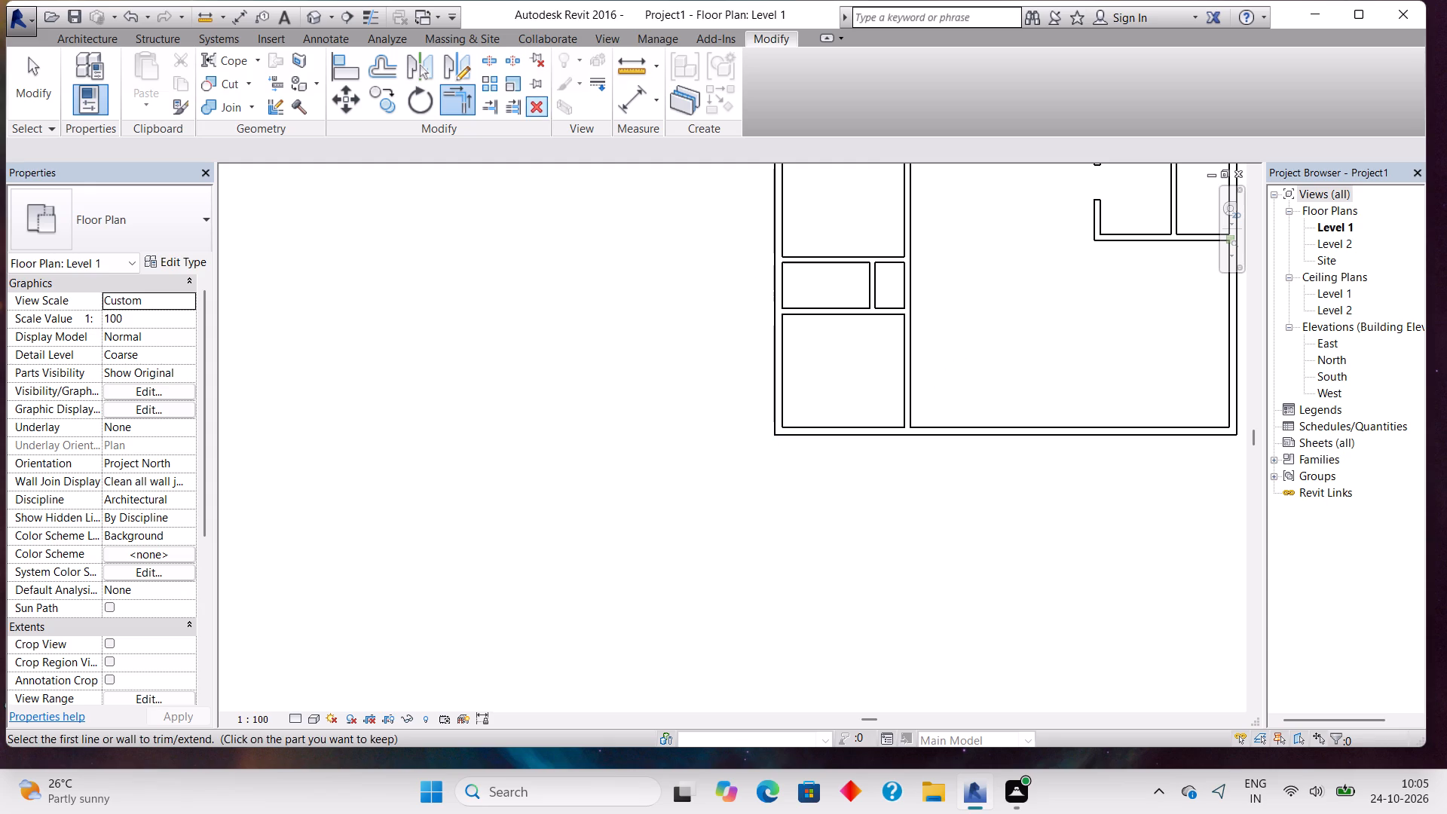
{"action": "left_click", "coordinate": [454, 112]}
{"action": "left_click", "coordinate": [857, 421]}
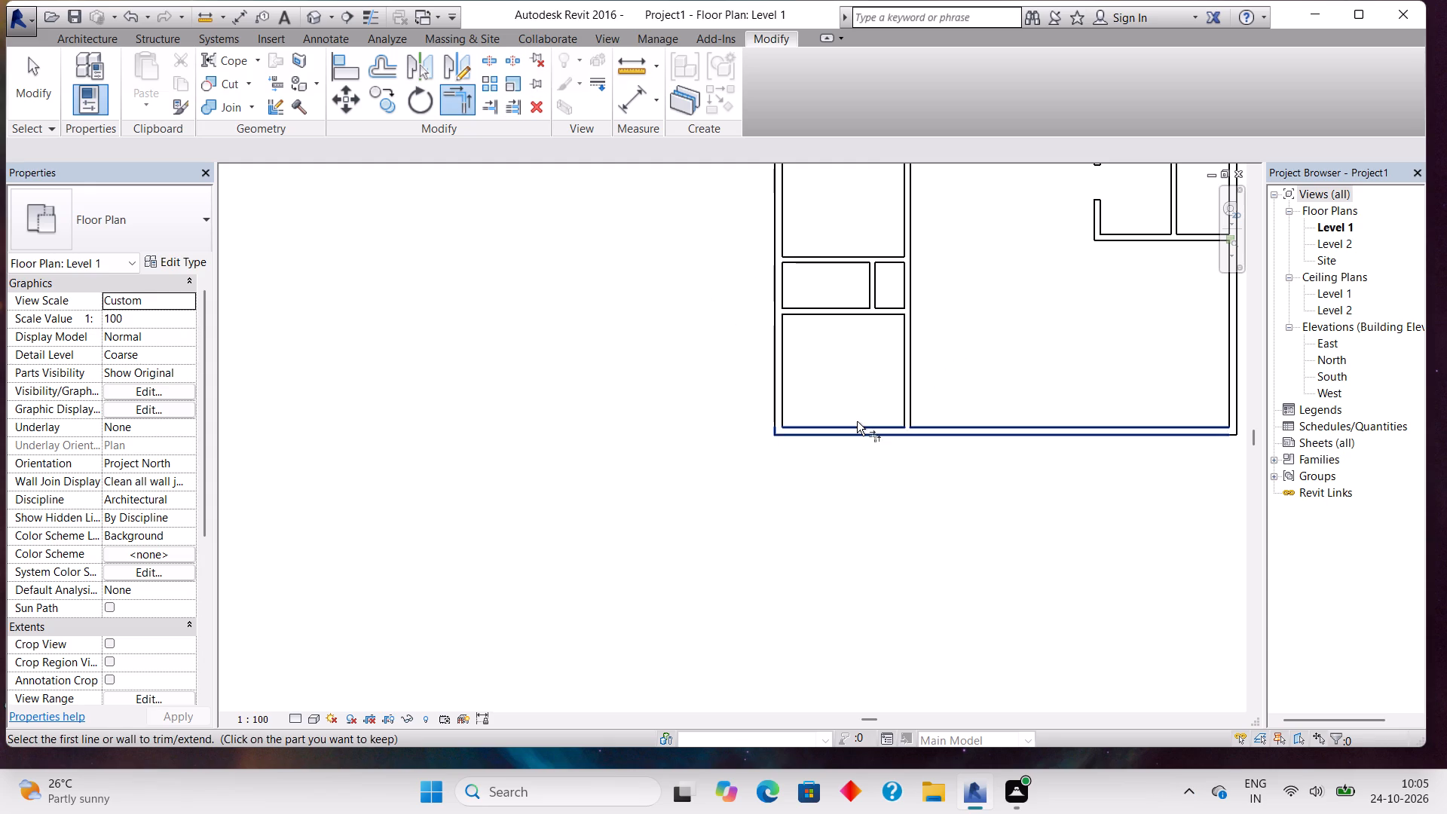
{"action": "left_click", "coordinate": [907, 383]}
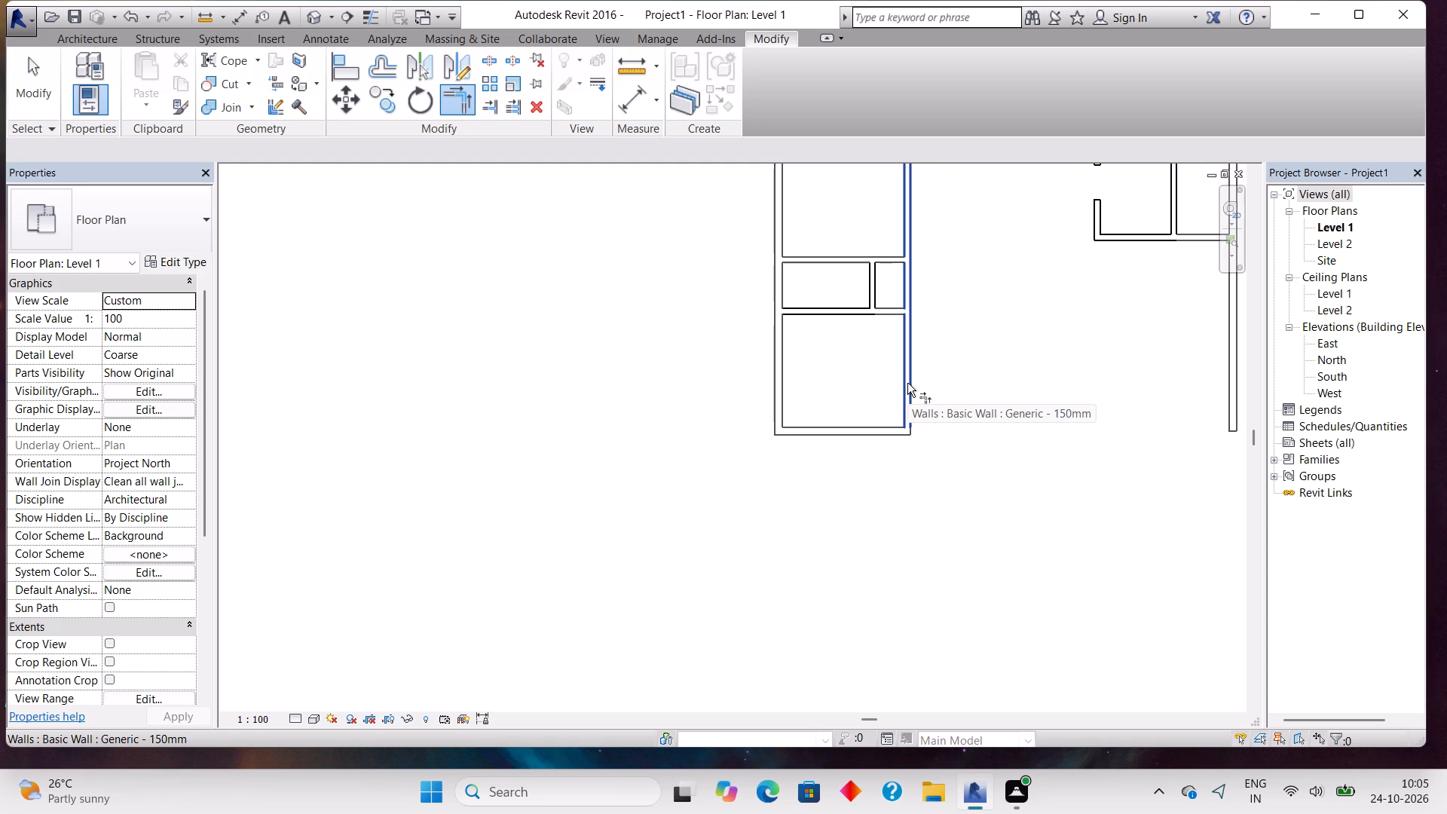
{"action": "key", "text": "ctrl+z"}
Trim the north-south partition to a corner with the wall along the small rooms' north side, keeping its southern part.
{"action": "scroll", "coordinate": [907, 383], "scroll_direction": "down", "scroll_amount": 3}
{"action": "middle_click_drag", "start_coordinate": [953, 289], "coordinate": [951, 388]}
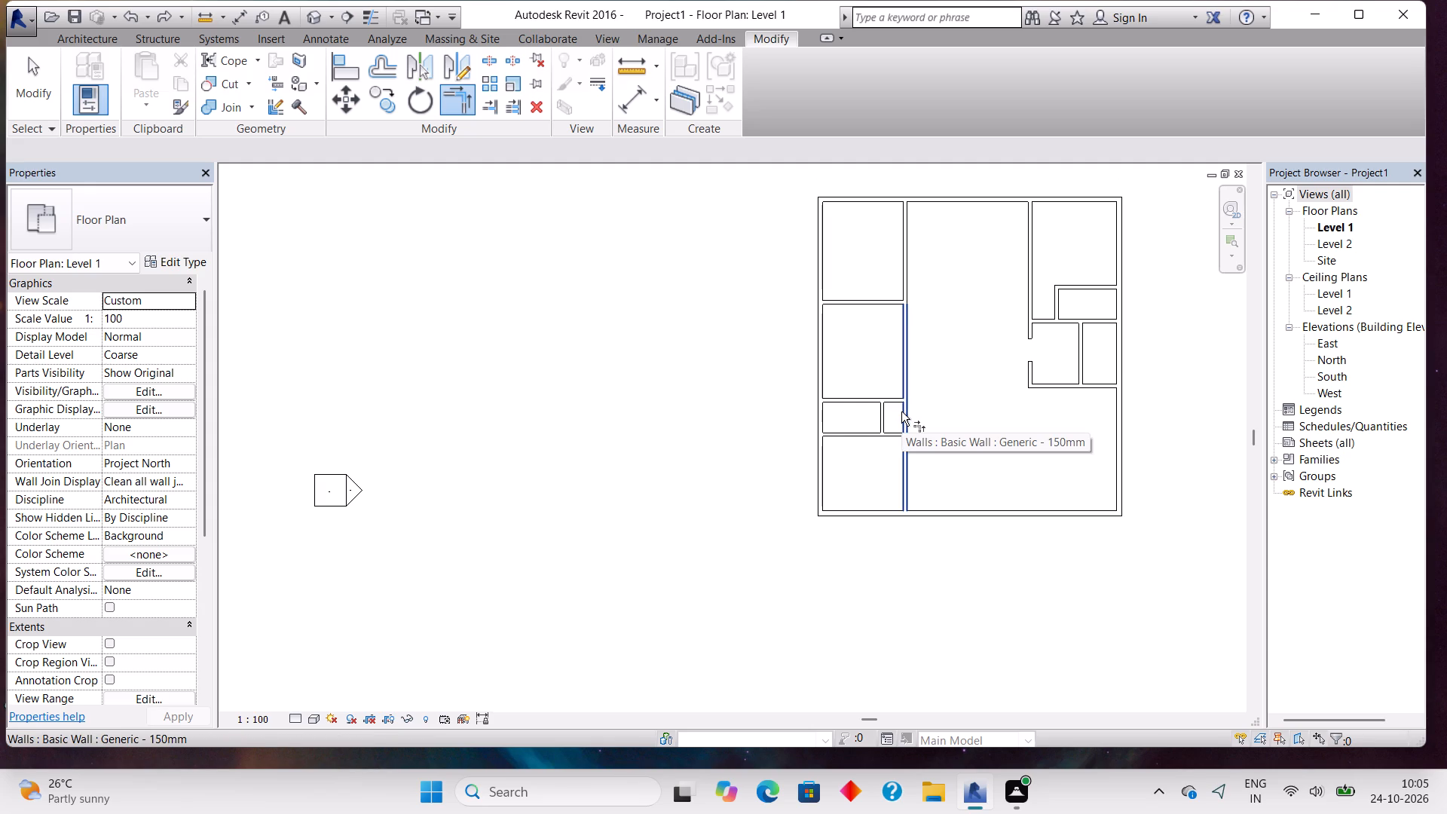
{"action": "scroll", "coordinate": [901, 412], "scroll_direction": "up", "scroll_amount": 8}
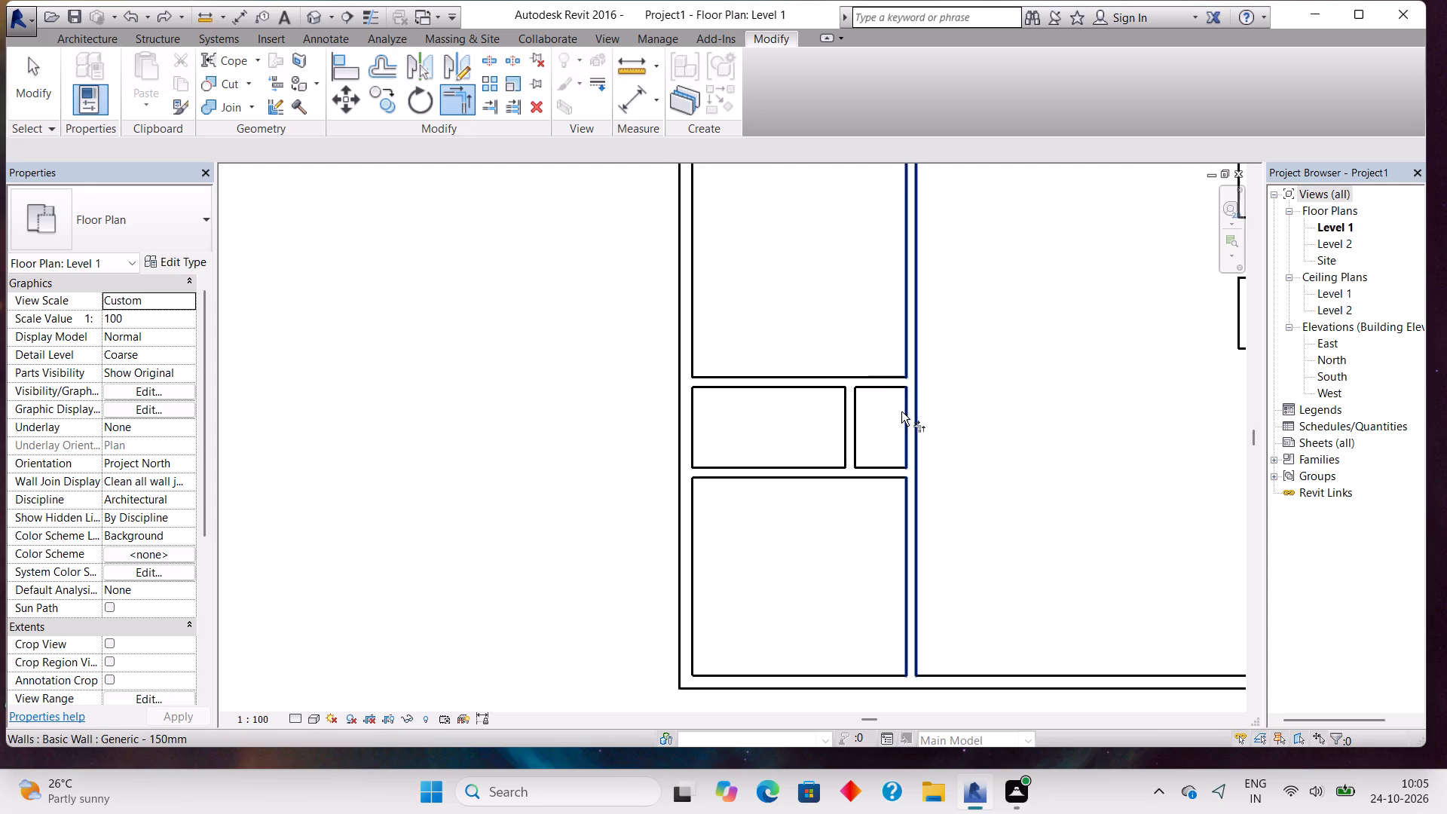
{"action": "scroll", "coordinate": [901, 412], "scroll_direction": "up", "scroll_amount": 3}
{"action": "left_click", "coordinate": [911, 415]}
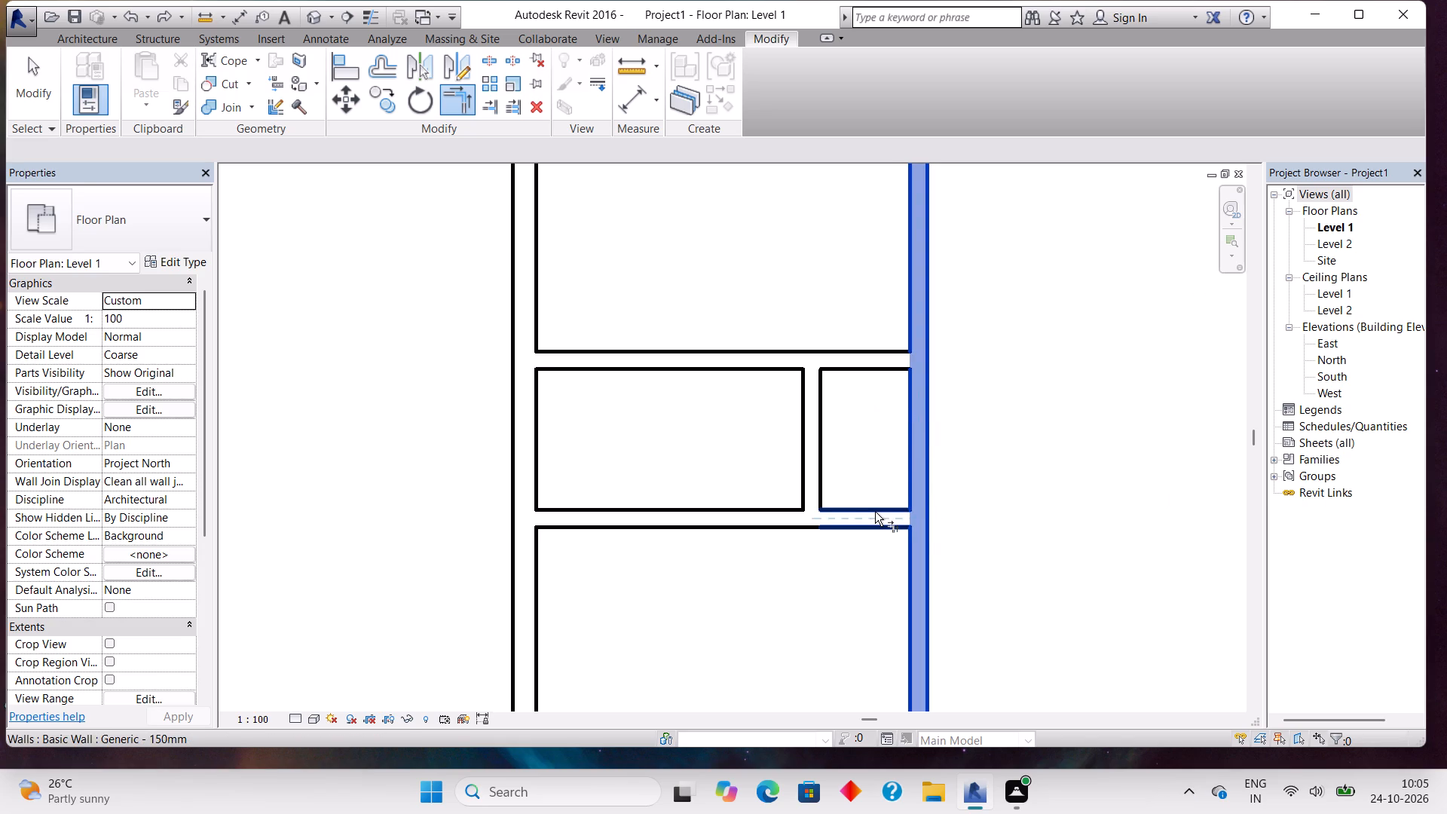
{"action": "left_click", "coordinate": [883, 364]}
Delete the north-south Generic - 150mm wall running along the east side of the small rooms to the south exterior wall.
{"action": "scroll", "coordinate": [1008, 351], "scroll_direction": "down", "scroll_amount": 4}
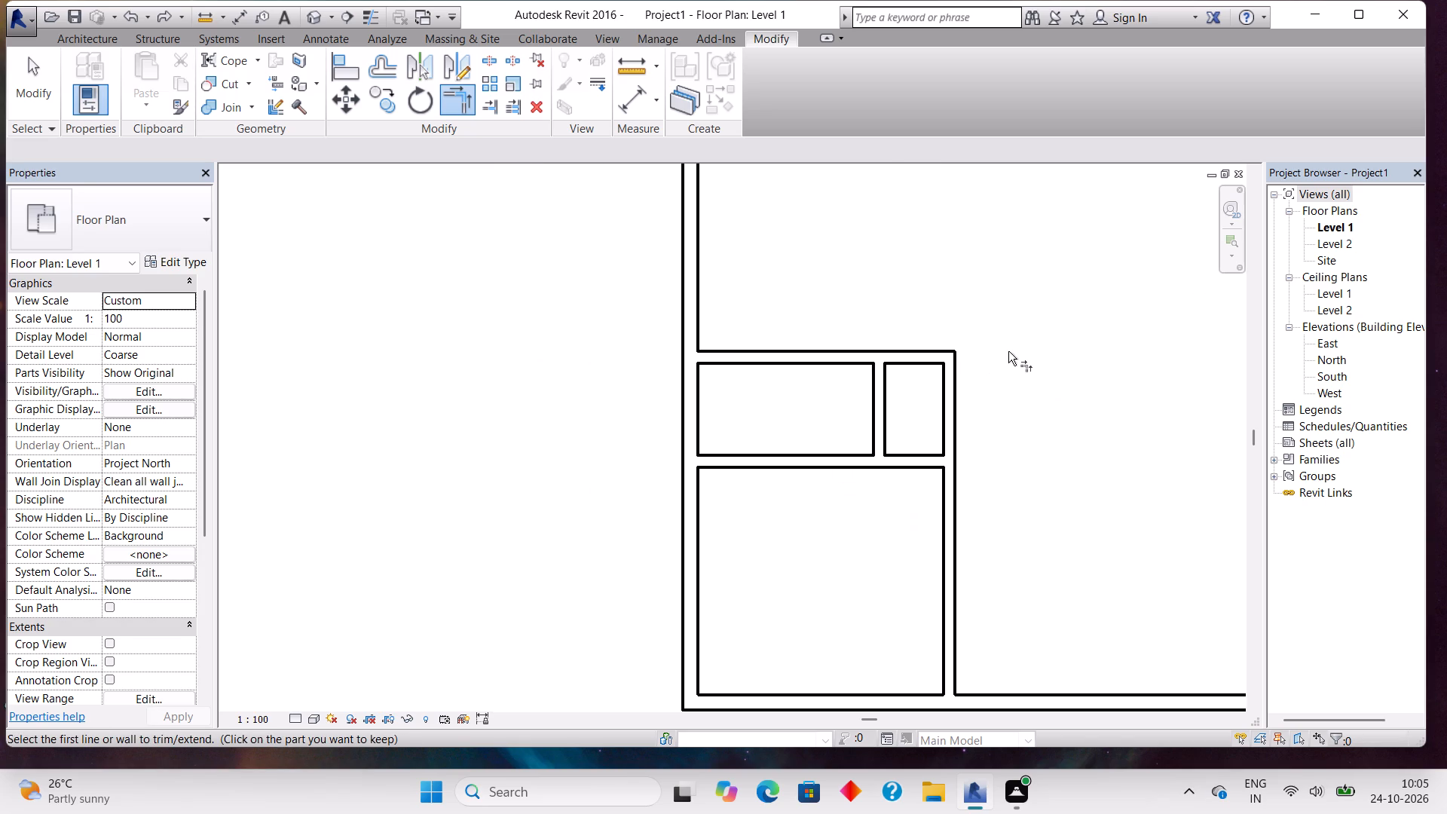
{"action": "scroll", "coordinate": [1008, 351], "scroll_direction": "down", "scroll_amount": 1}
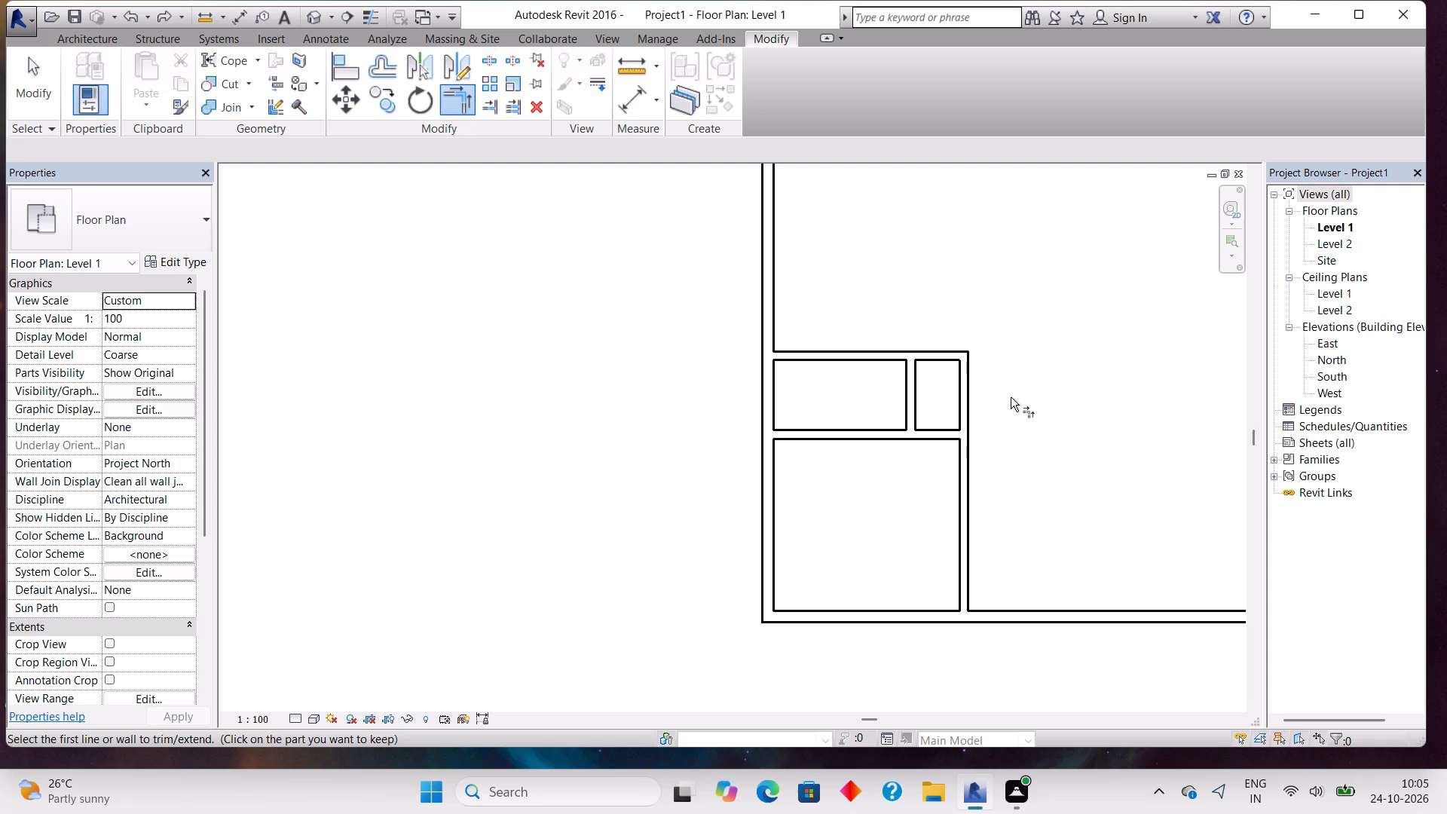
{"action": "scroll", "coordinate": [1011, 398], "scroll_direction": "up", "scroll_amount": 6}
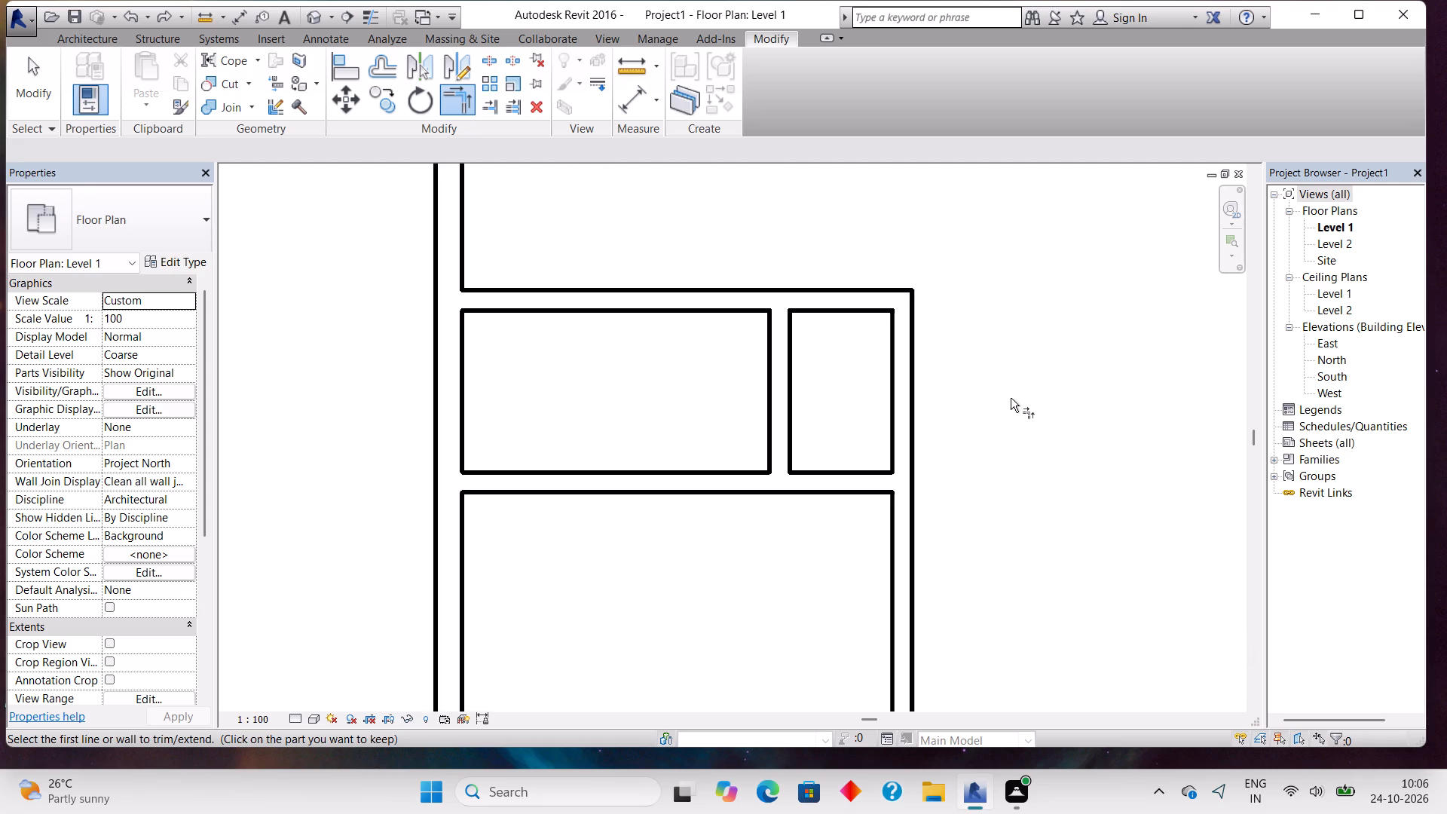
{"action": "scroll", "coordinate": [1006, 357], "scroll_direction": "down", "scroll_amount": 5}
{"action": "middle_click_drag", "start_coordinate": [1011, 324], "coordinate": [989, 511]}
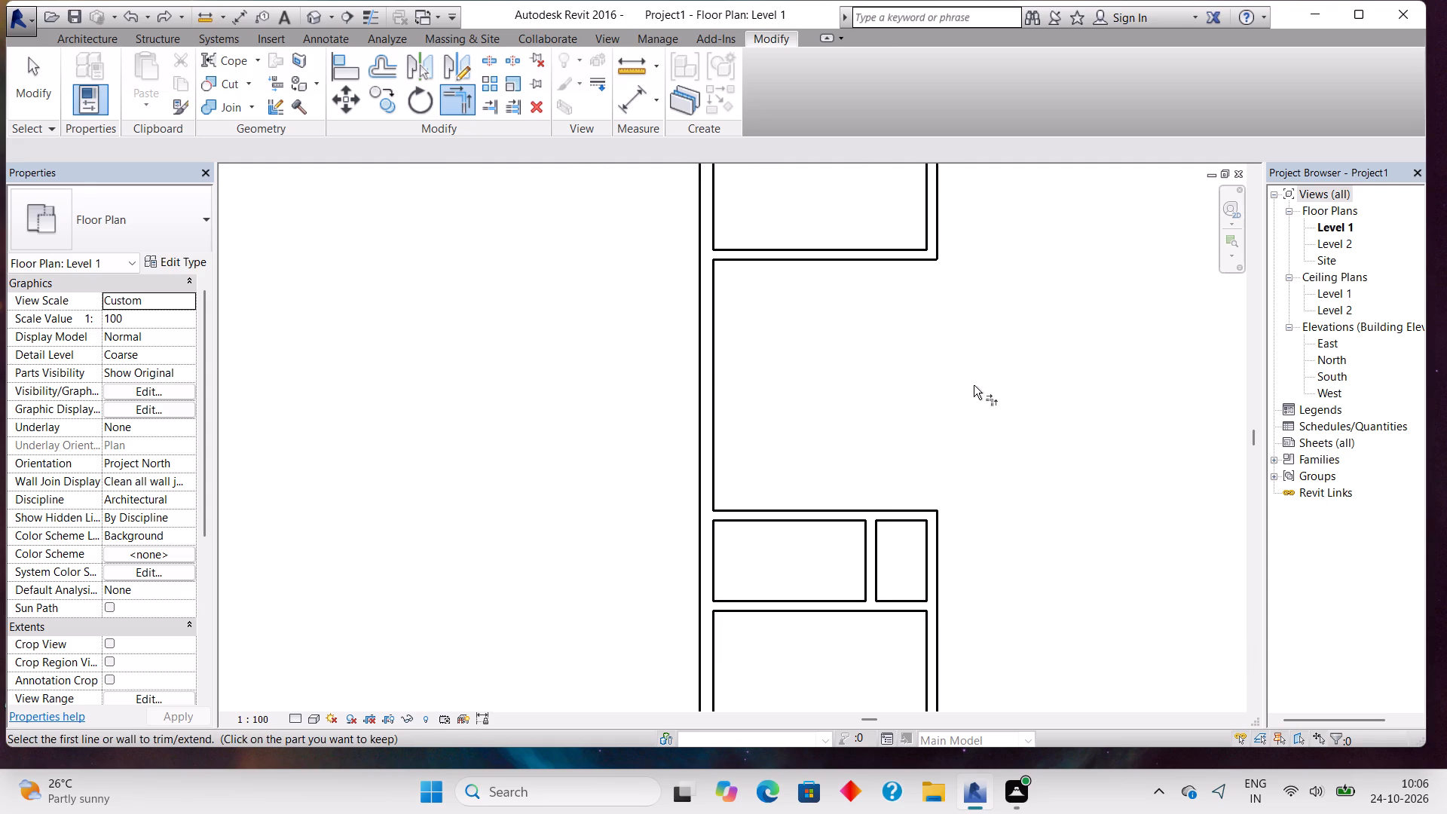
{"action": "left_click", "coordinate": [932, 580]}
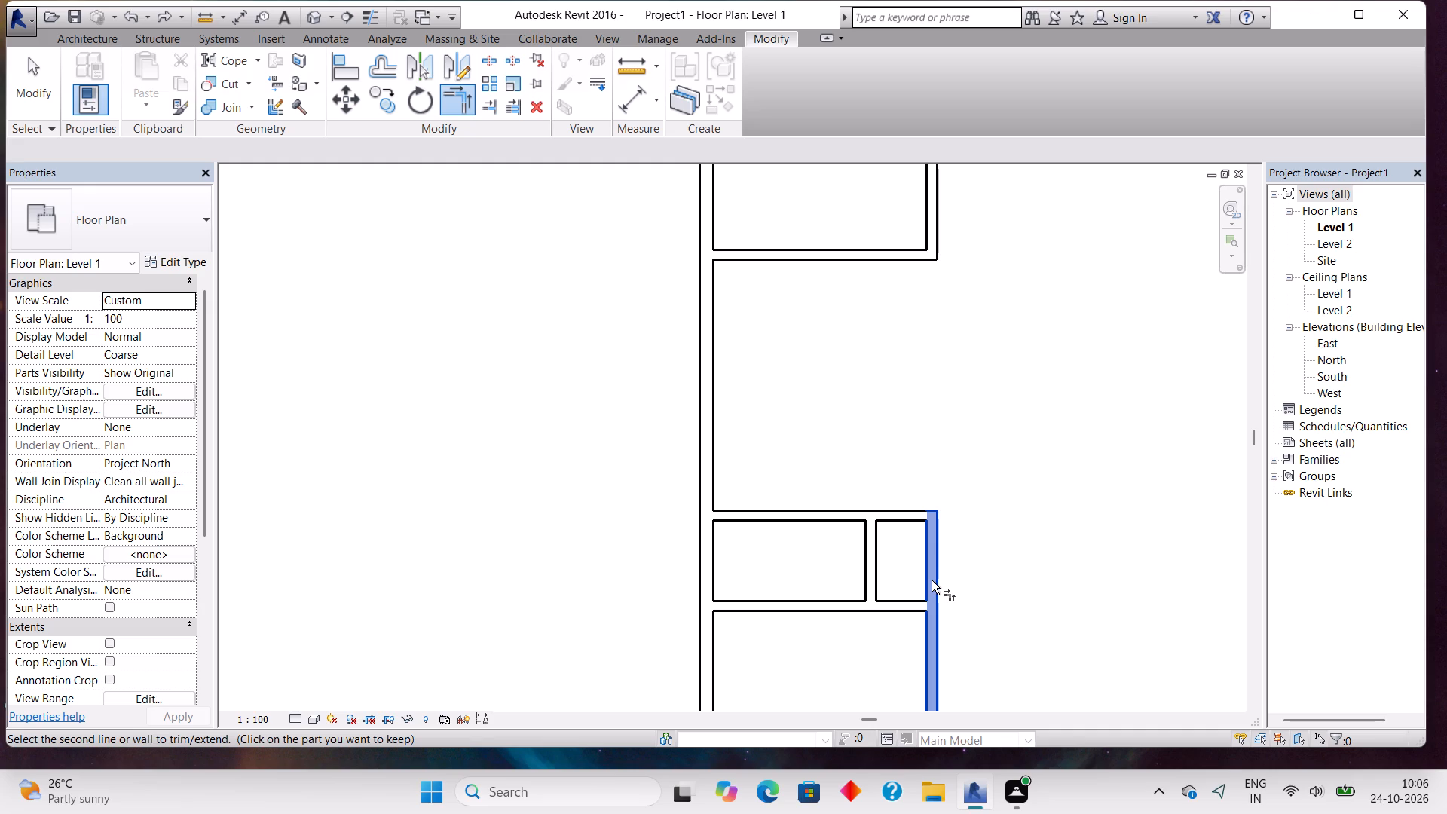
{"action": "key", "text": "Delete"}
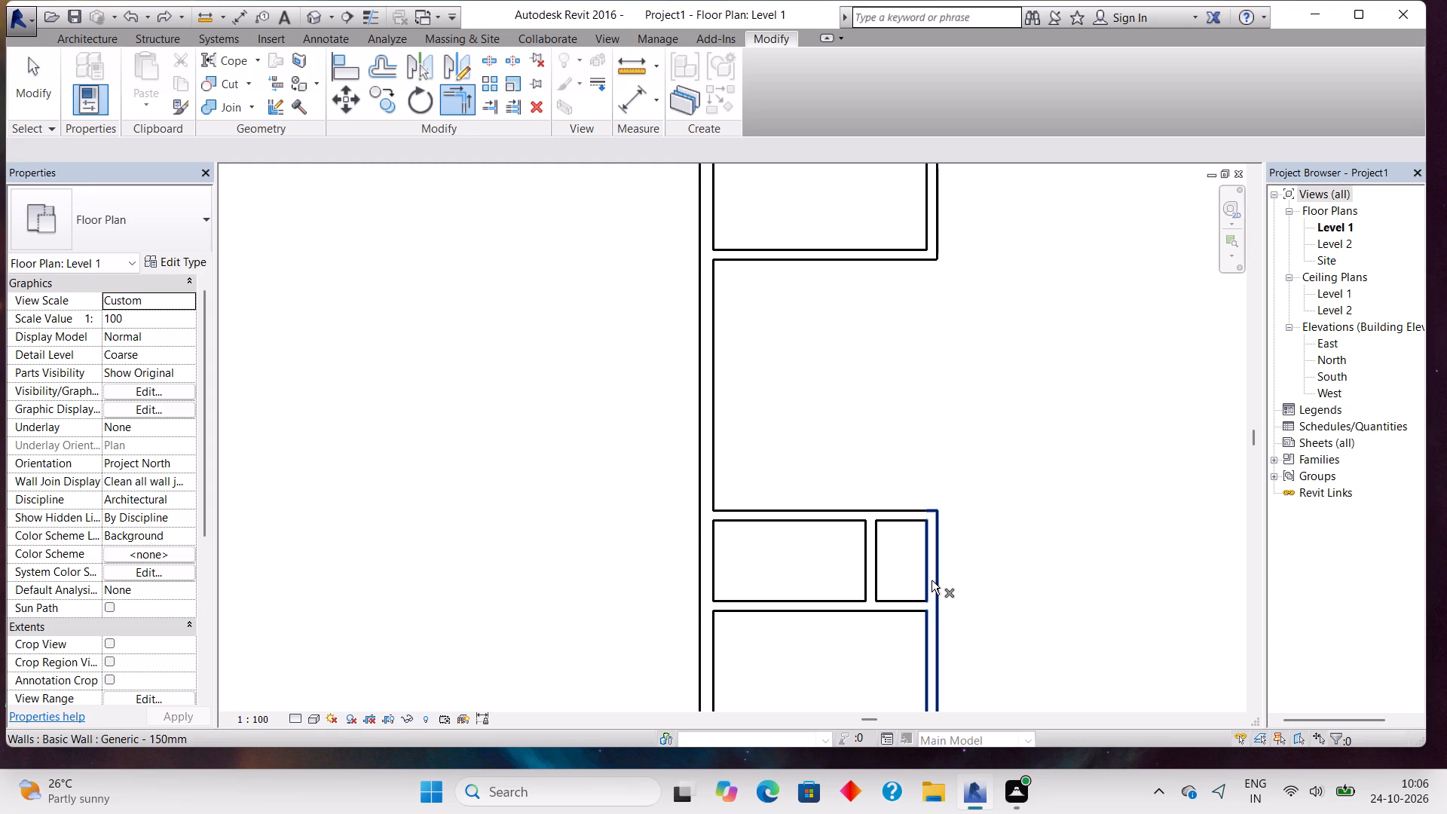
{"action": "left_click", "coordinate": [932, 580]}
{"action": "key", "text": "Delete"}
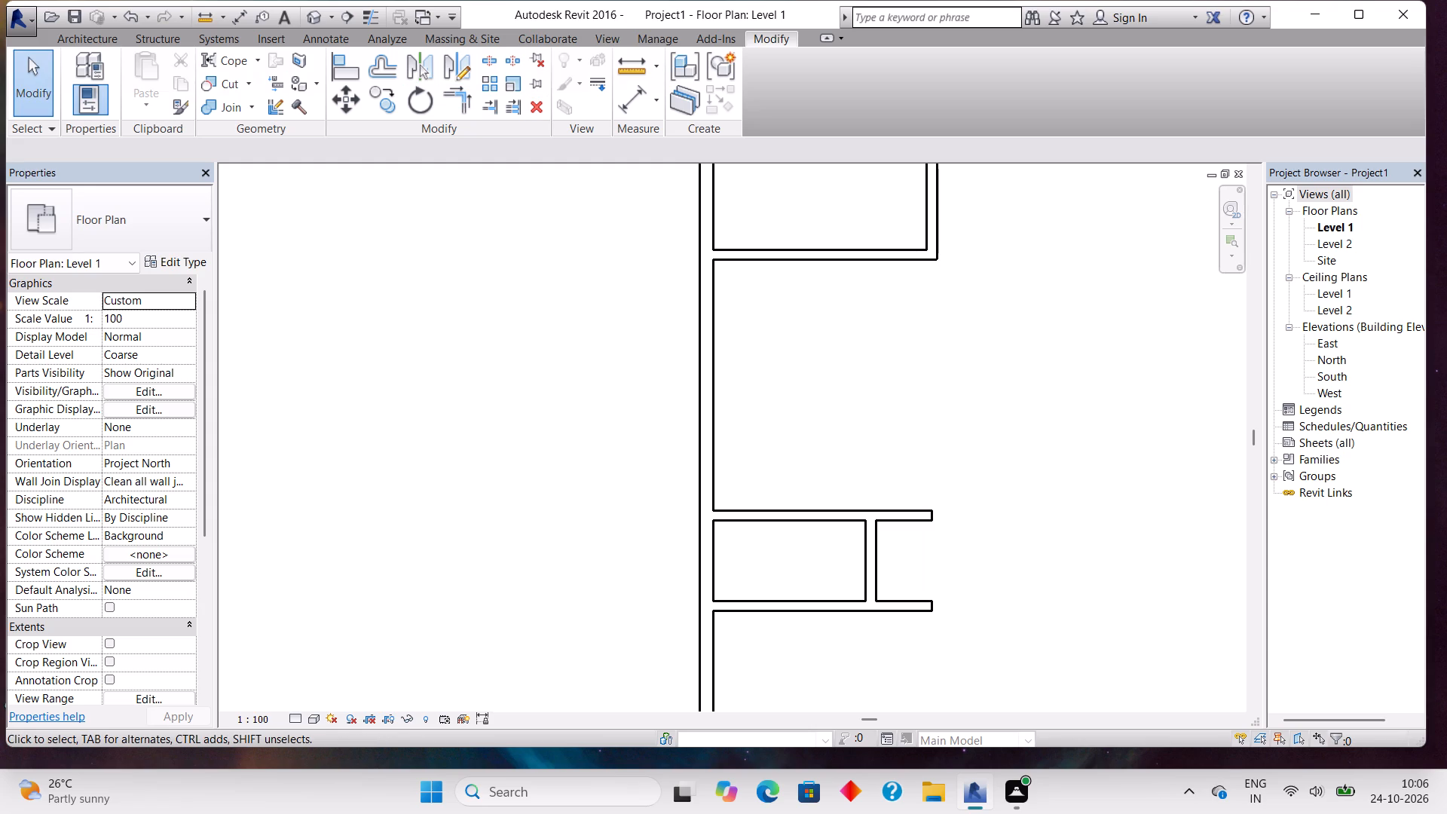
Bring up the architectural building tools for the Level 1 plan.
{"action": "left_click", "coordinate": [66, 36]}
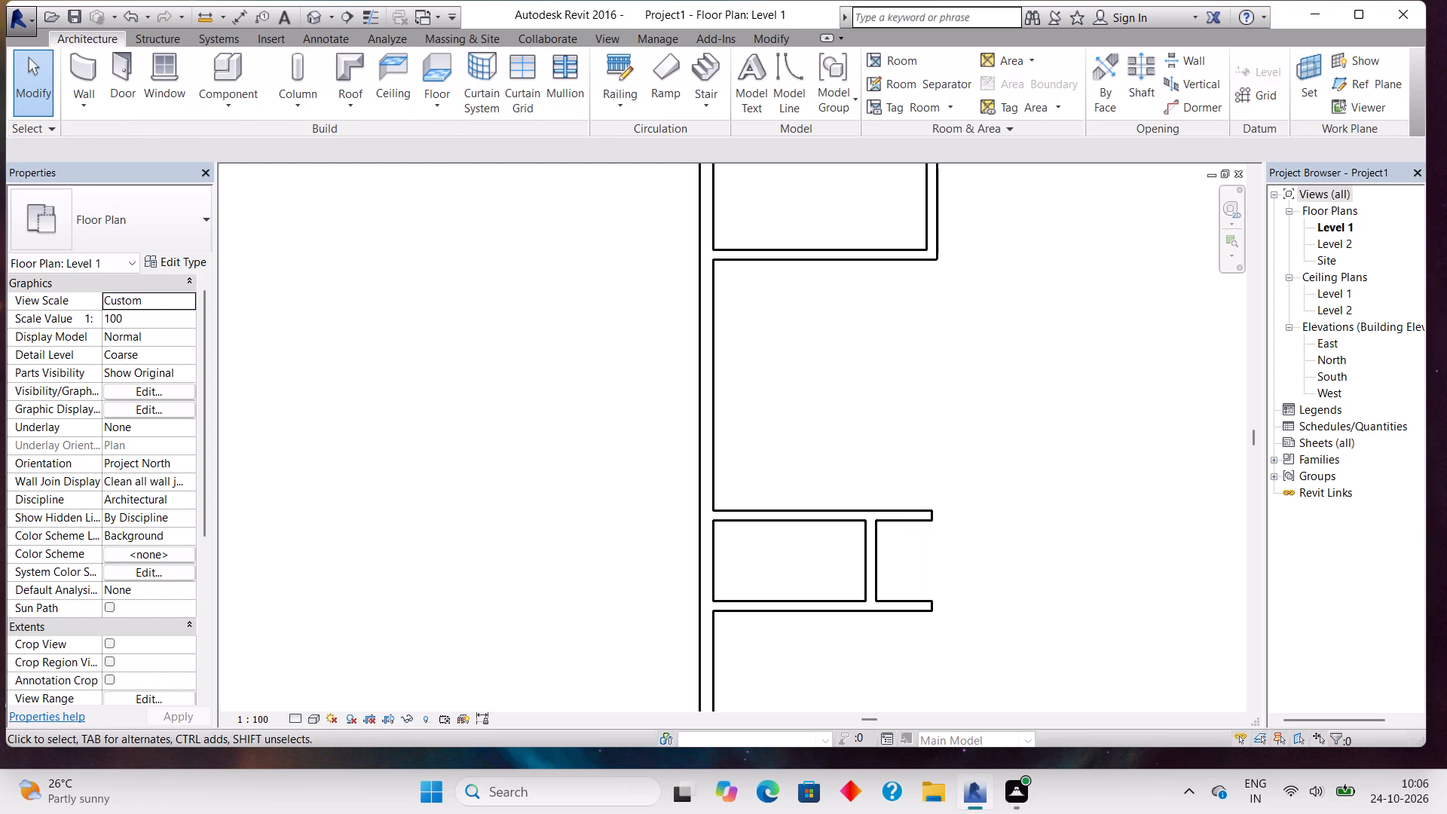
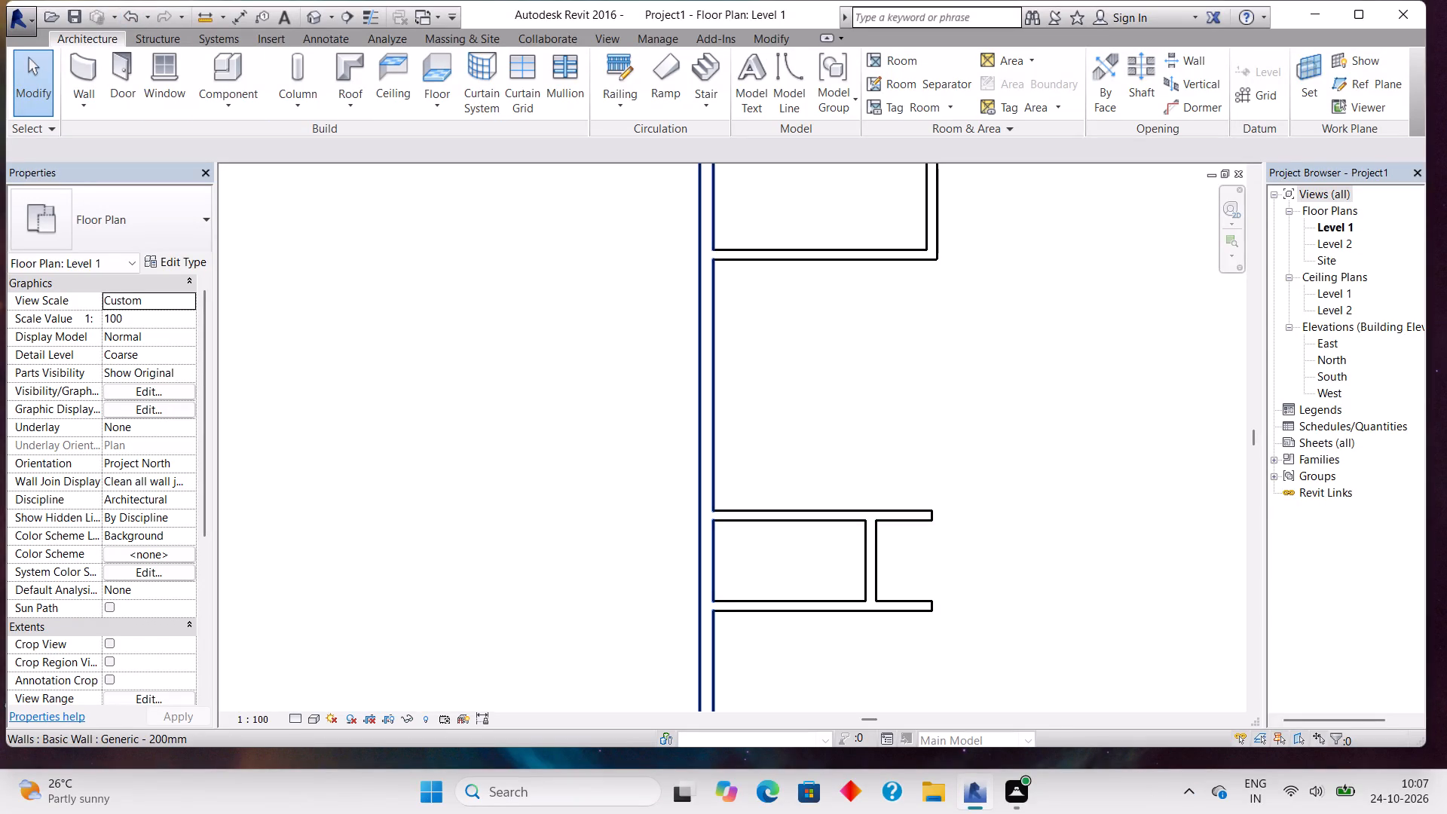
Draw a Generic - 150mm wall from the upper west room's southeast corner south to the east end of the small rooms' north wall.
{"action": "left_click", "coordinate": [72, 63]}
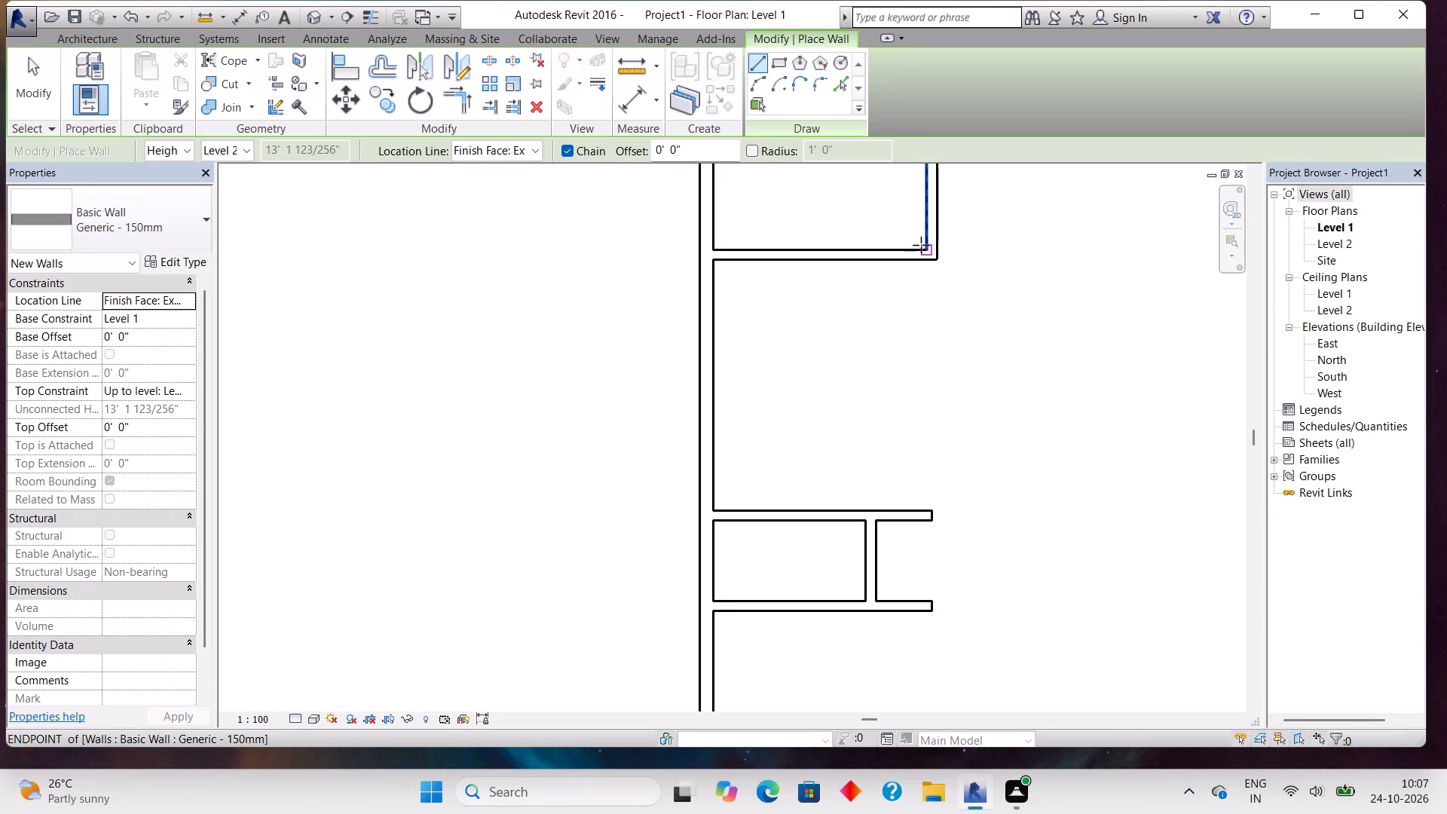
{"action": "left_click", "coordinate": [932, 254]}
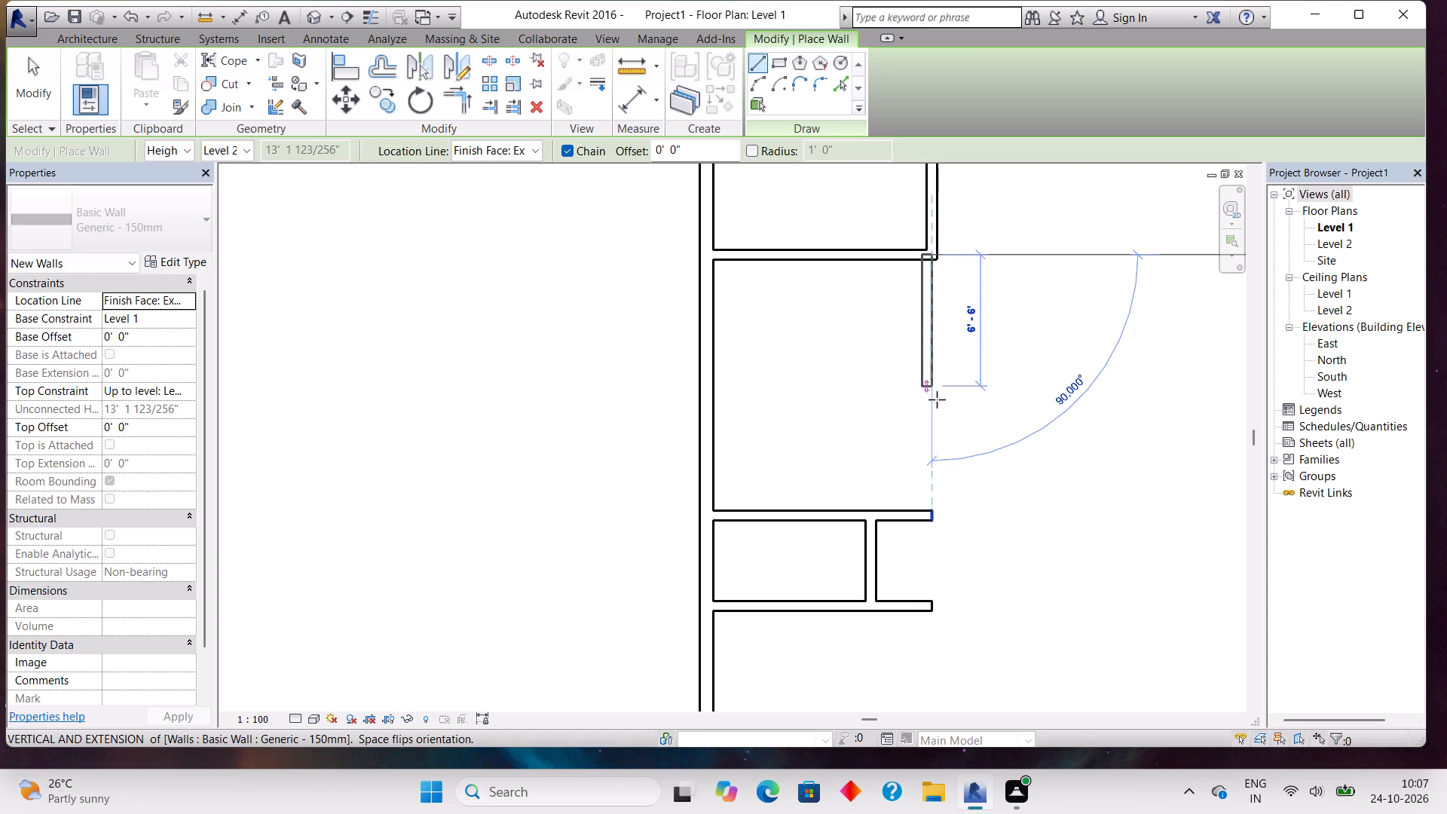
{"action": "key", "text": "Escape"}
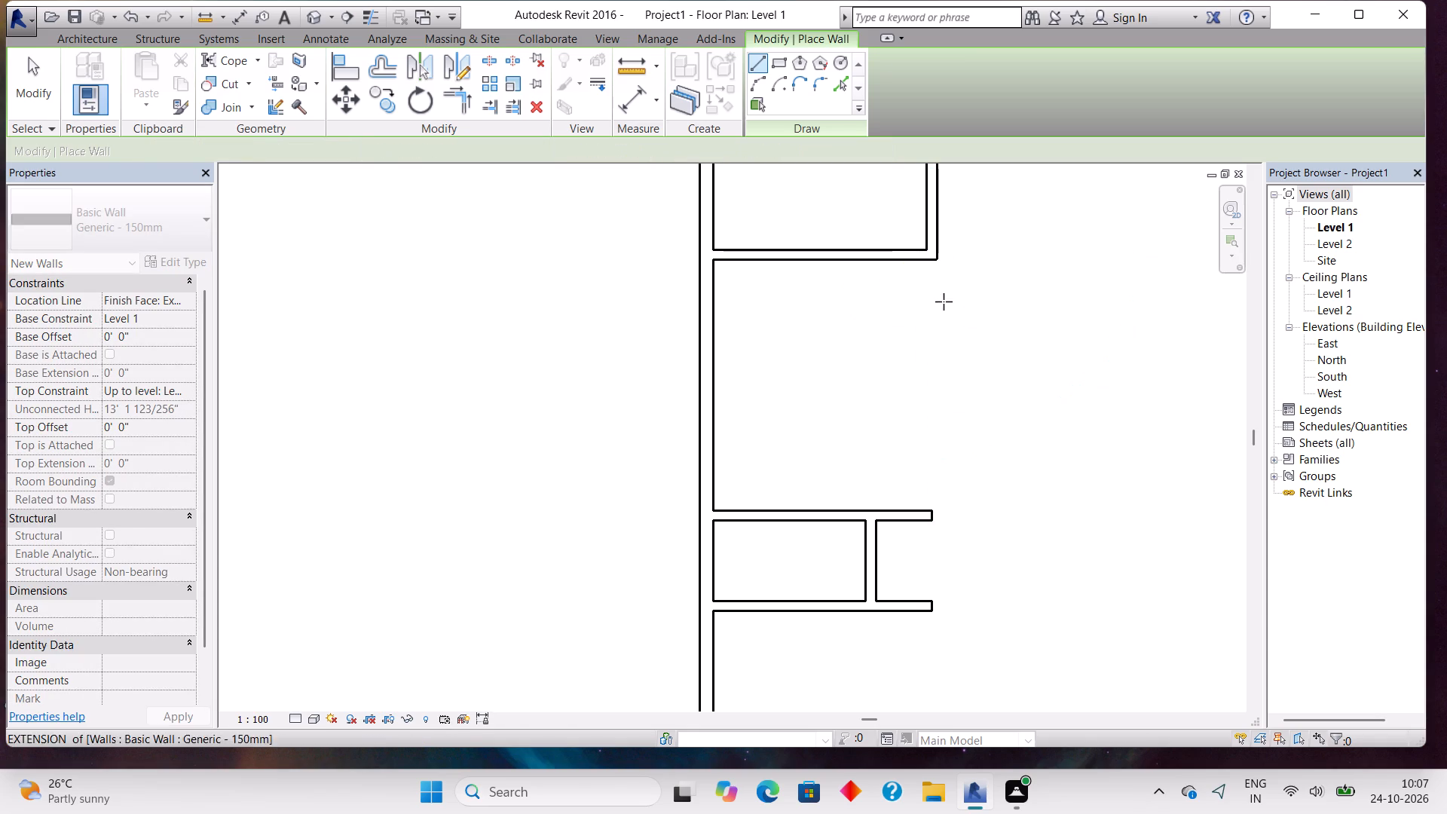
{"action": "left_click", "coordinate": [935, 265]}
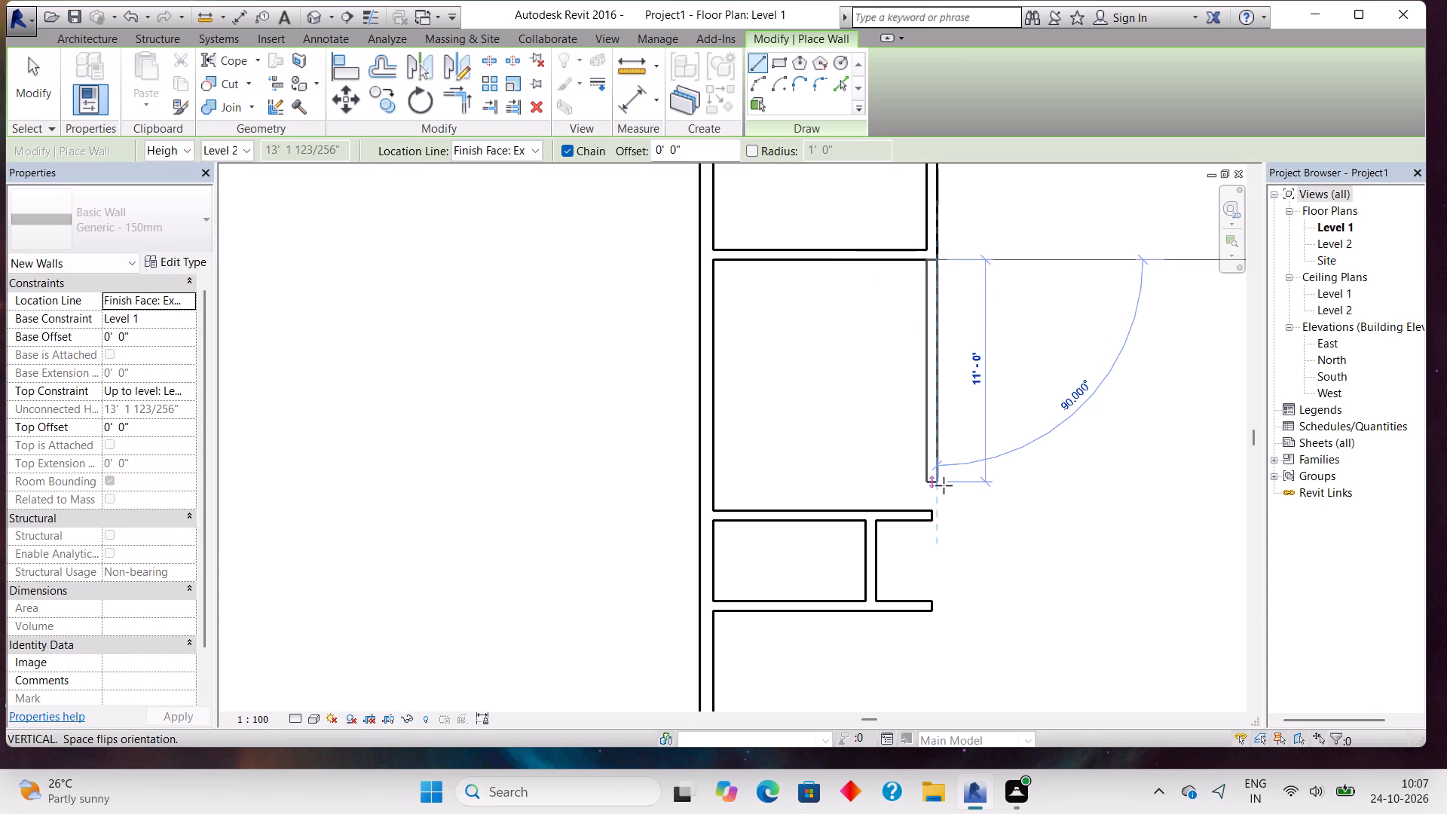
{"action": "left_click", "coordinate": [946, 510]}
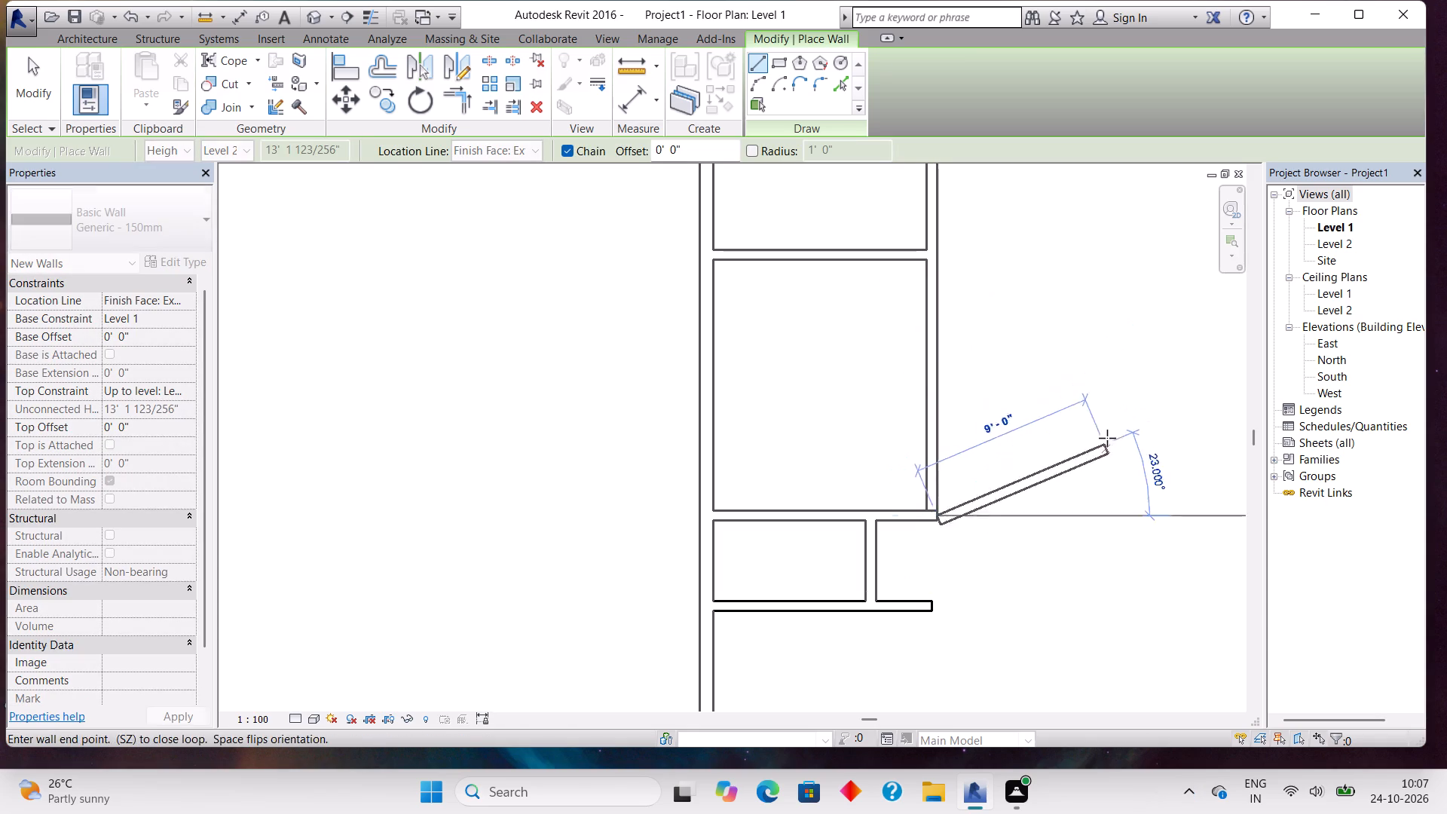
{"action": "key", "text": "Escape"}
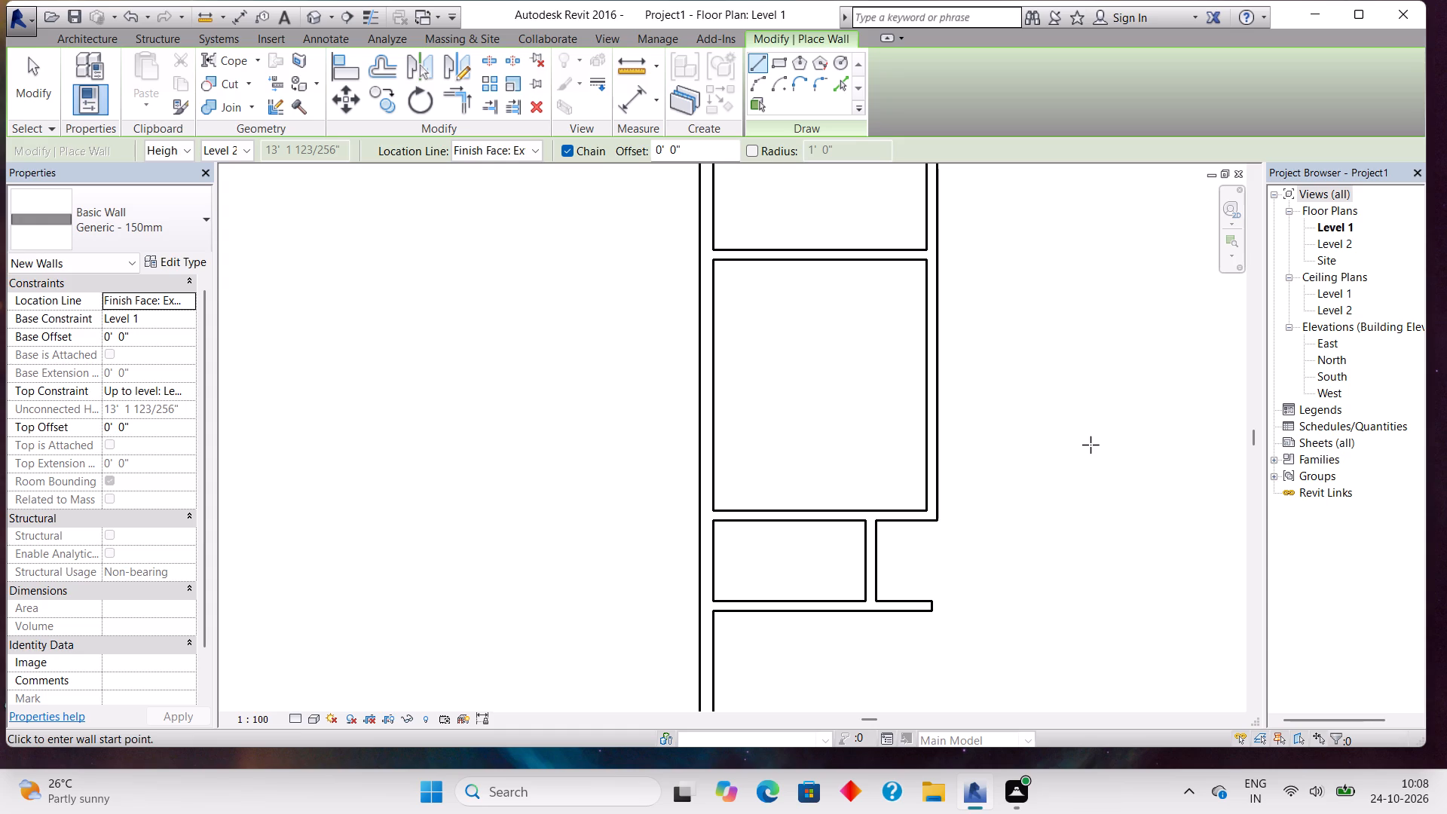
Draw a Generic - 150mm wall from the east end of the small rooms' south wall down to the south exterior wall.
{"action": "middle_click_drag", "start_coordinate": [991, 519], "coordinate": [976, 340]}
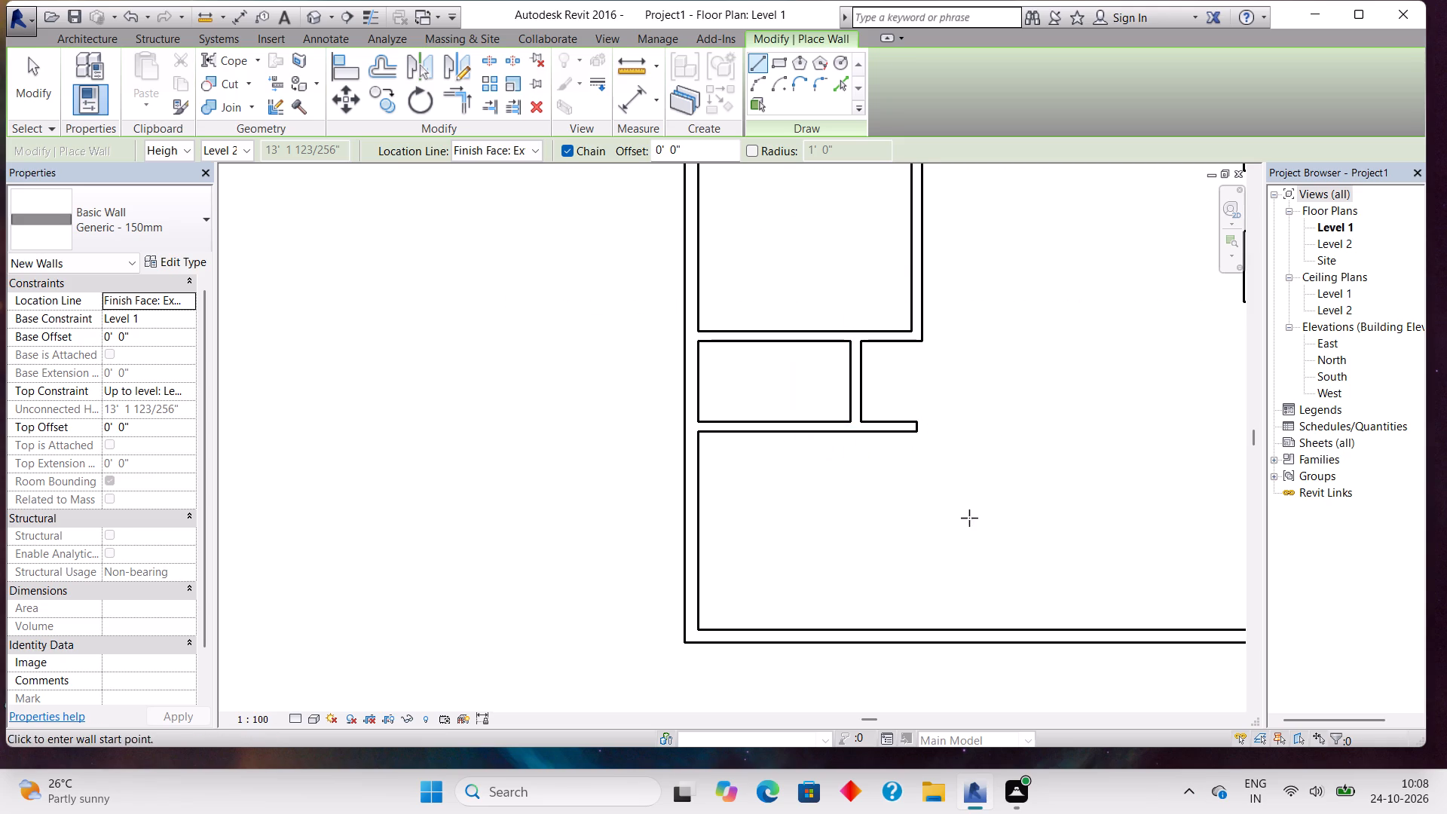
{"action": "left_click", "coordinate": [911, 433]}
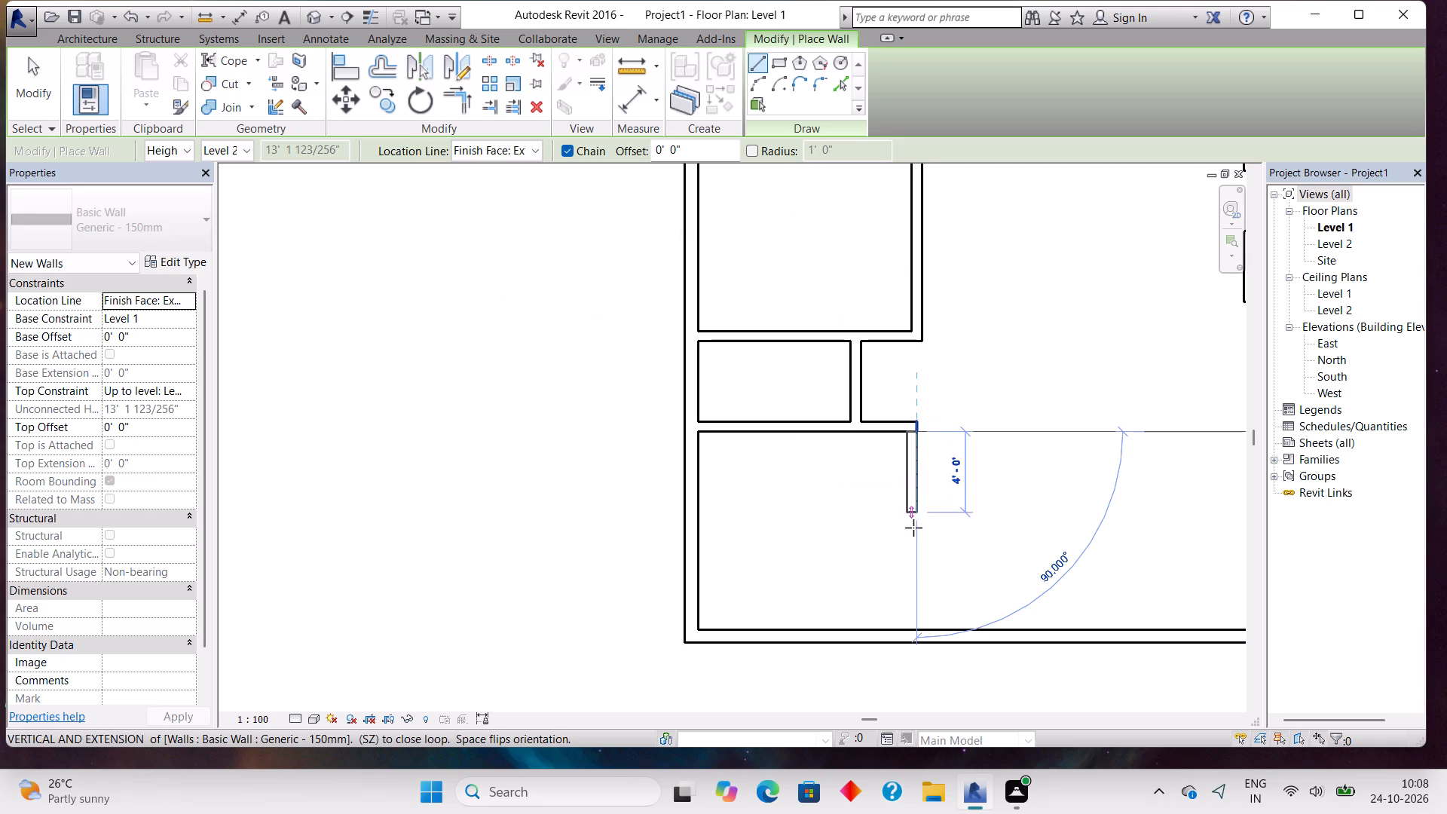
{"action": "left_click", "coordinate": [921, 629]}
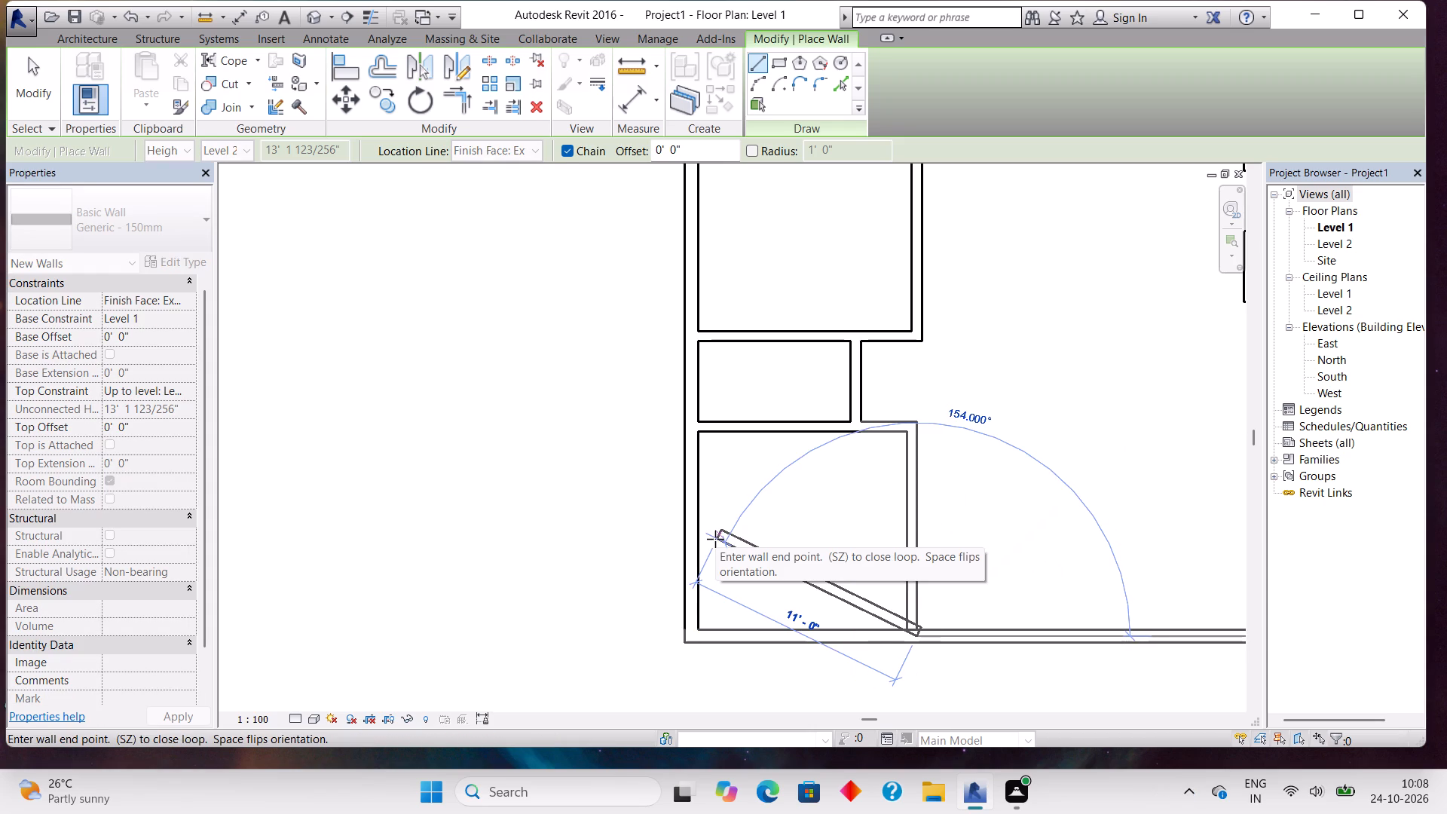
{"action": "key", "text": "Escape"}
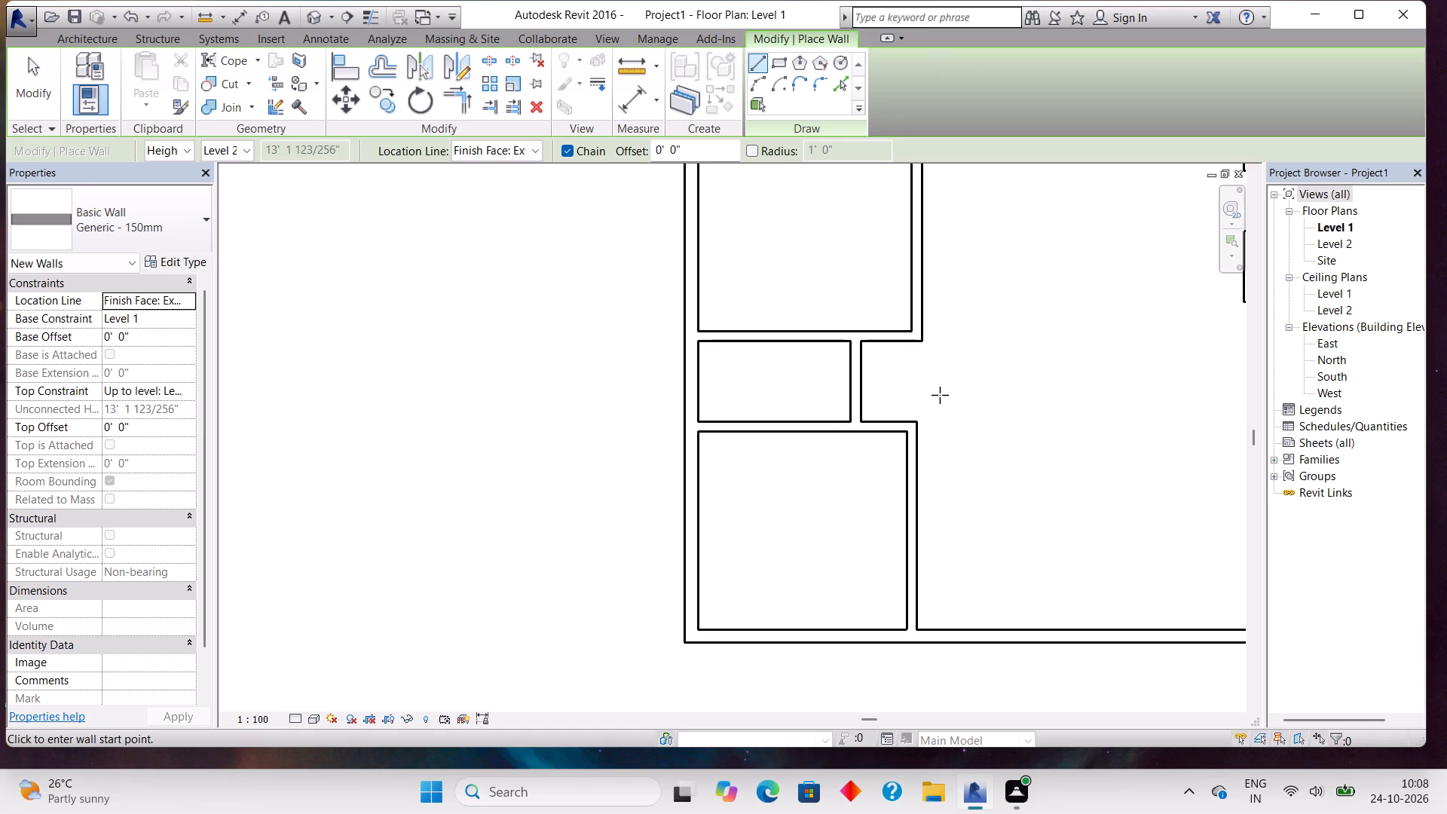
Draw chained Generic - 150mm walls from the southwest room's east wall midpoint, about 16'-8" east, then about 11'-4" north to the eastern rooms' southwest corner.
{"action": "middle_click_drag", "start_coordinate": [997, 367], "coordinate": [936, 409]}
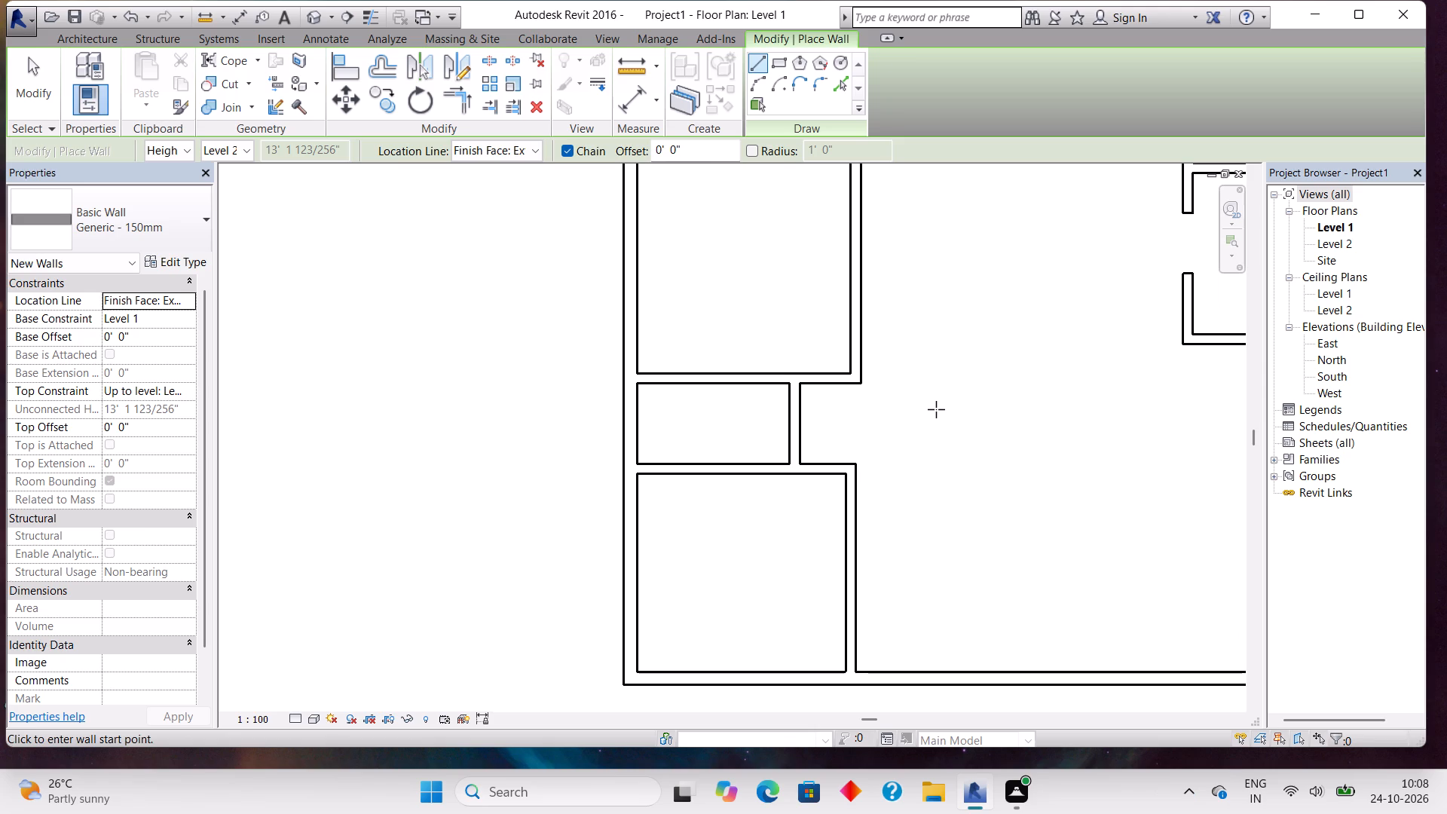
{"action": "scroll", "coordinate": [1051, 391], "scroll_direction": "down", "scroll_amount": 2}
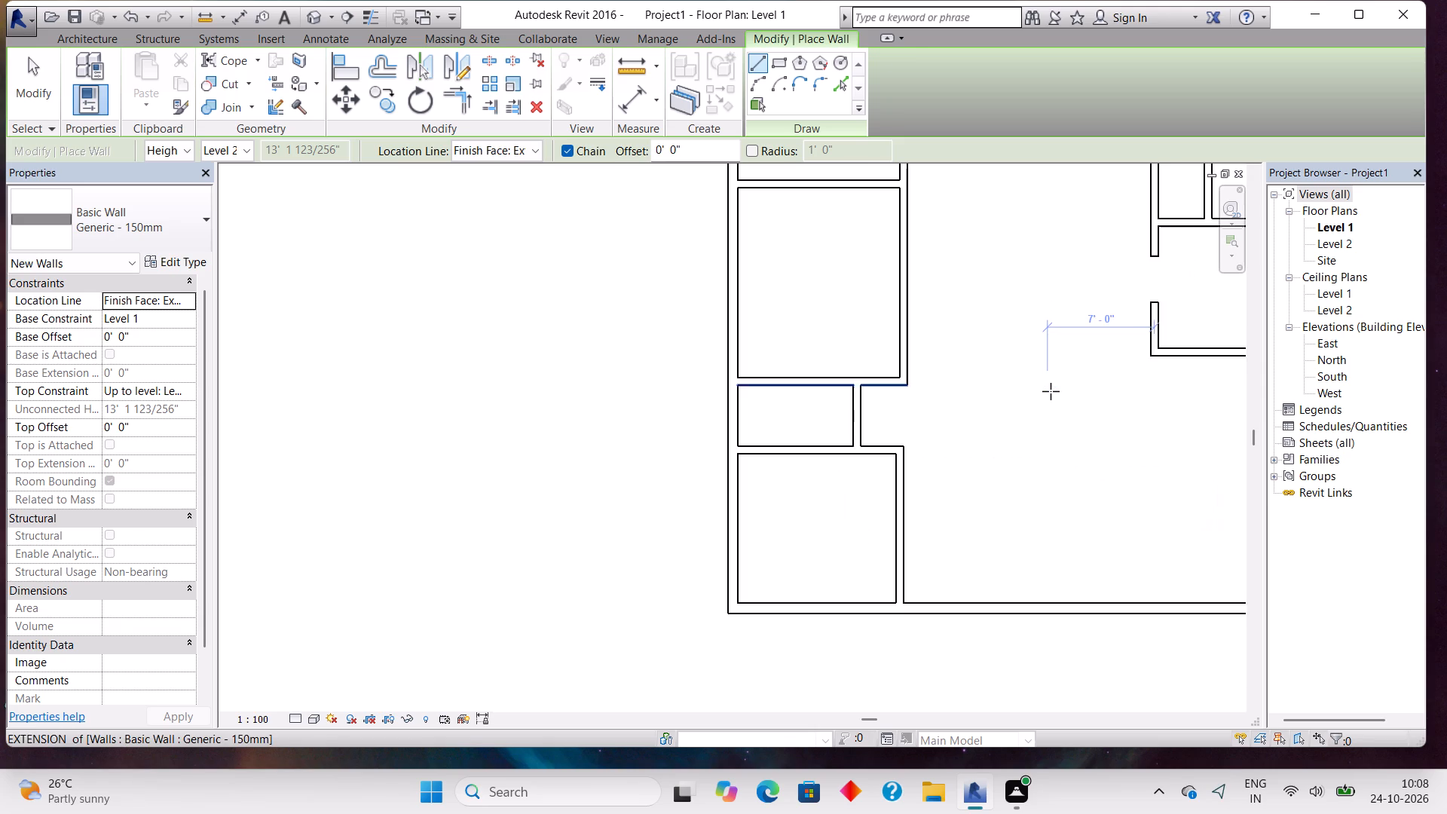
{"action": "scroll", "coordinate": [1051, 391], "scroll_direction": "down", "scroll_amount": 2}
{"action": "middle_click_drag", "start_coordinate": [1051, 391], "coordinate": [852, 387]}
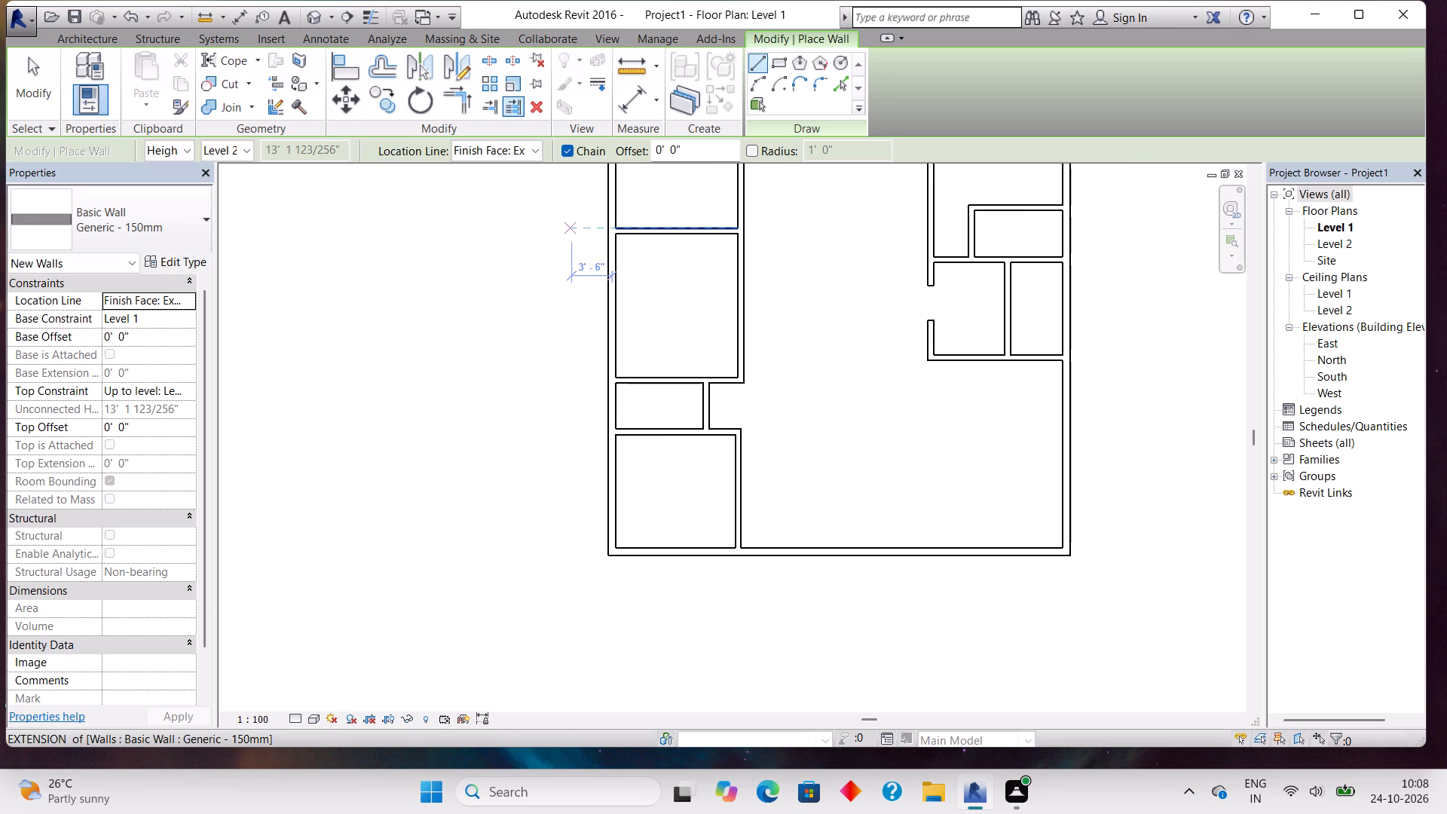
{"action": "left_click", "coordinate": [631, 102]}
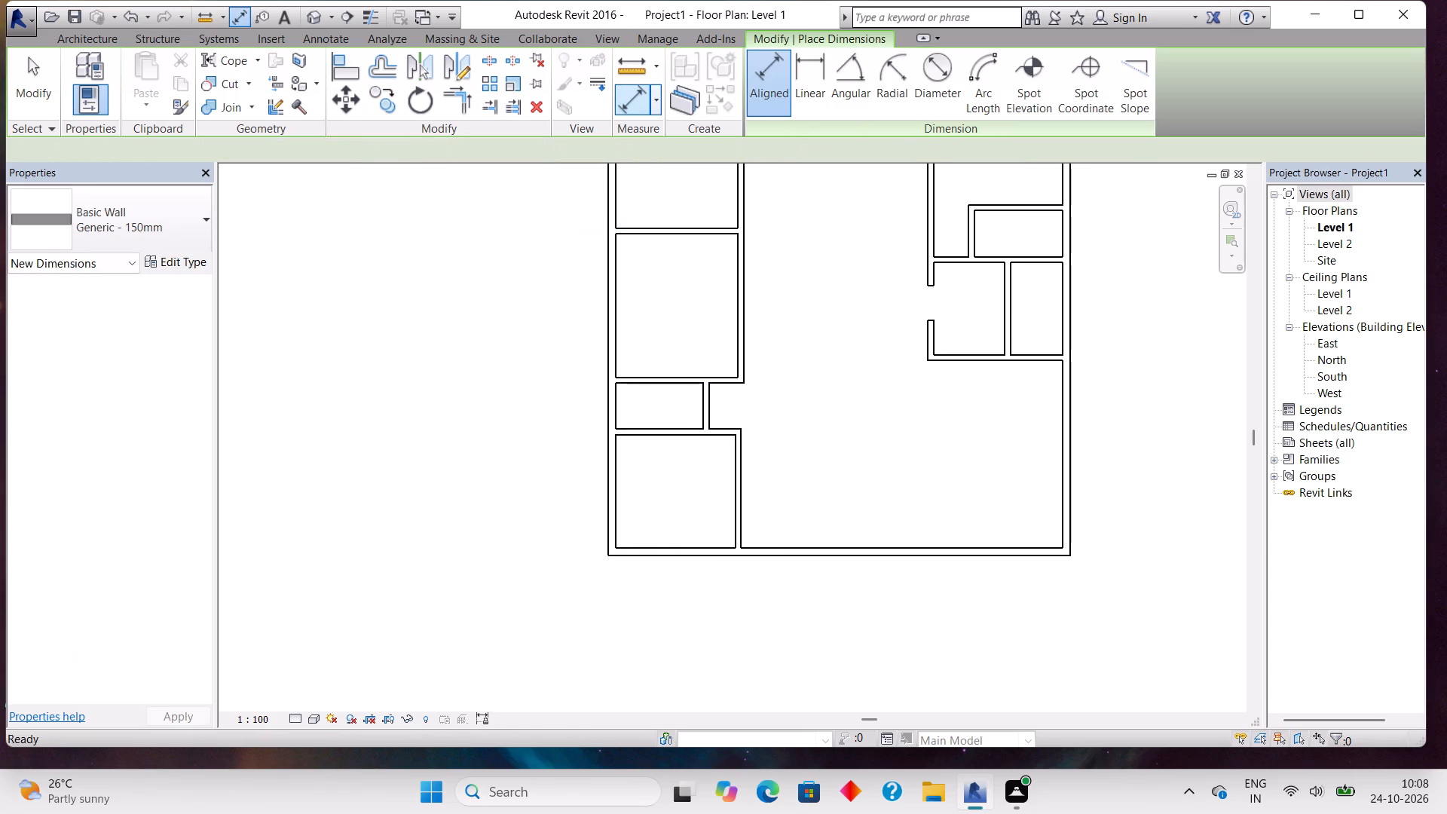
{"action": "key", "text": "Escape"}
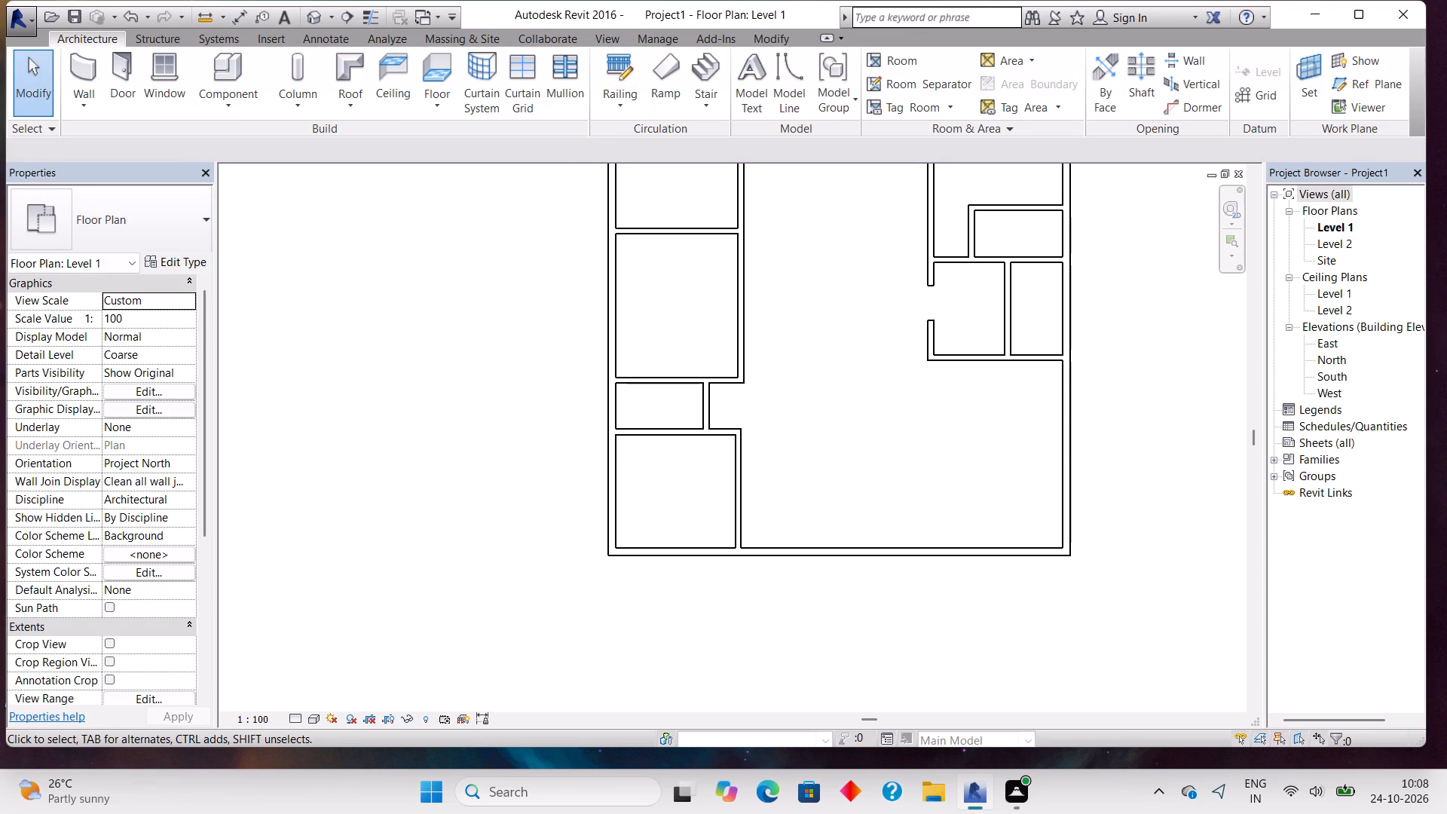
{"action": "middle_click_drag", "start_coordinate": [943, 423], "coordinate": [889, 477]}
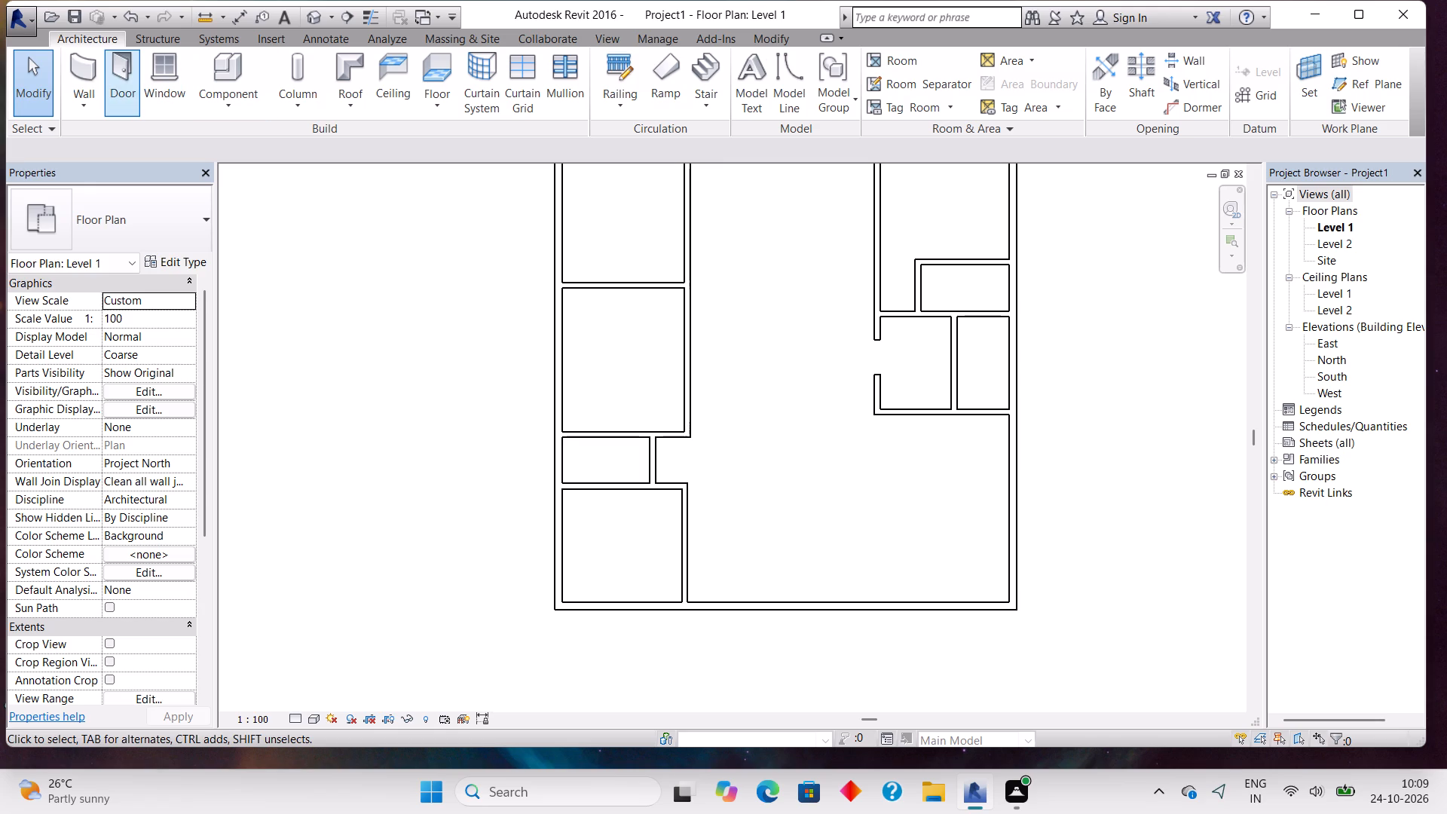
{"action": "left_click", "coordinate": [88, 65]}
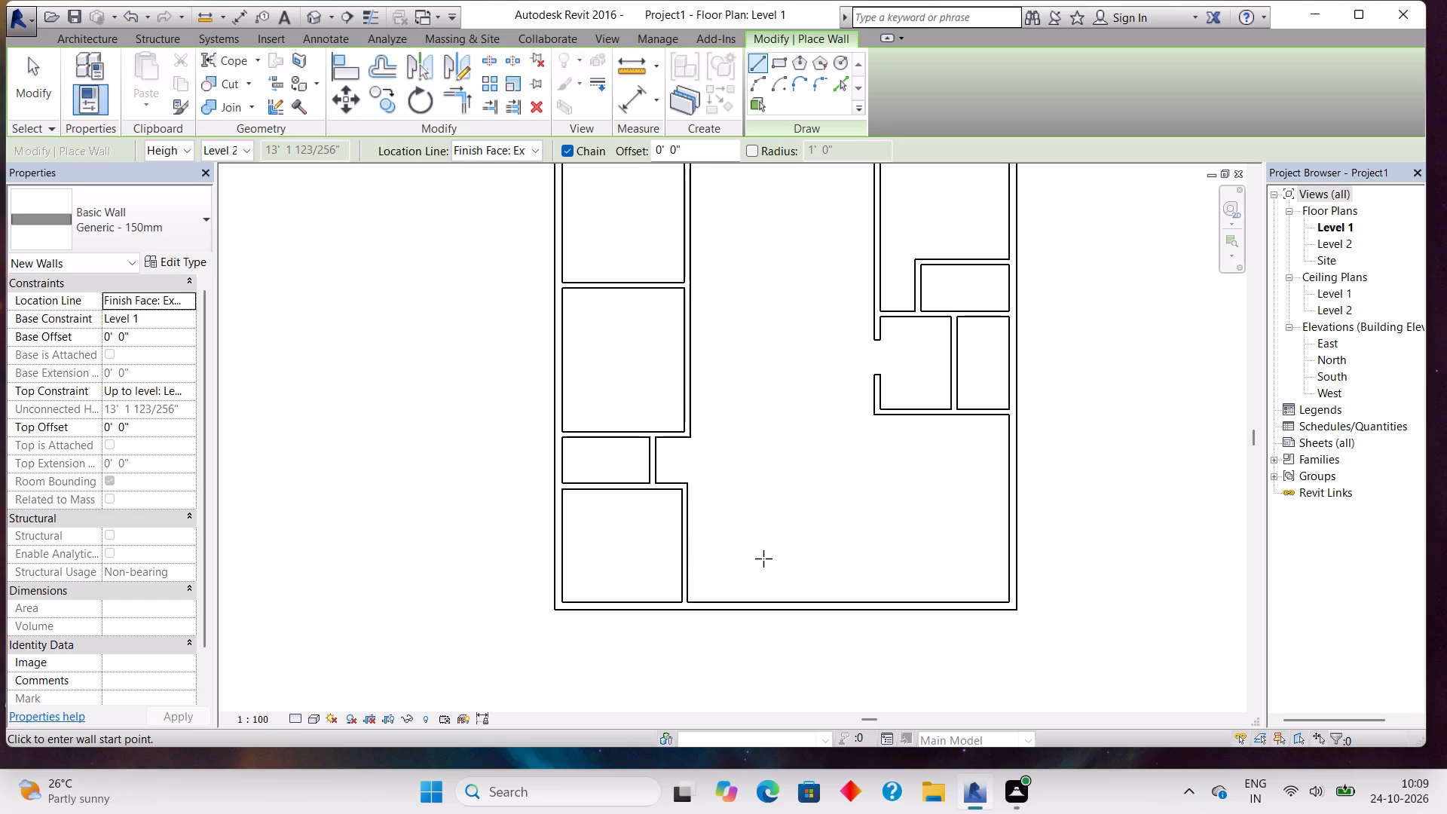
{"action": "left_click", "coordinate": [690, 553]}
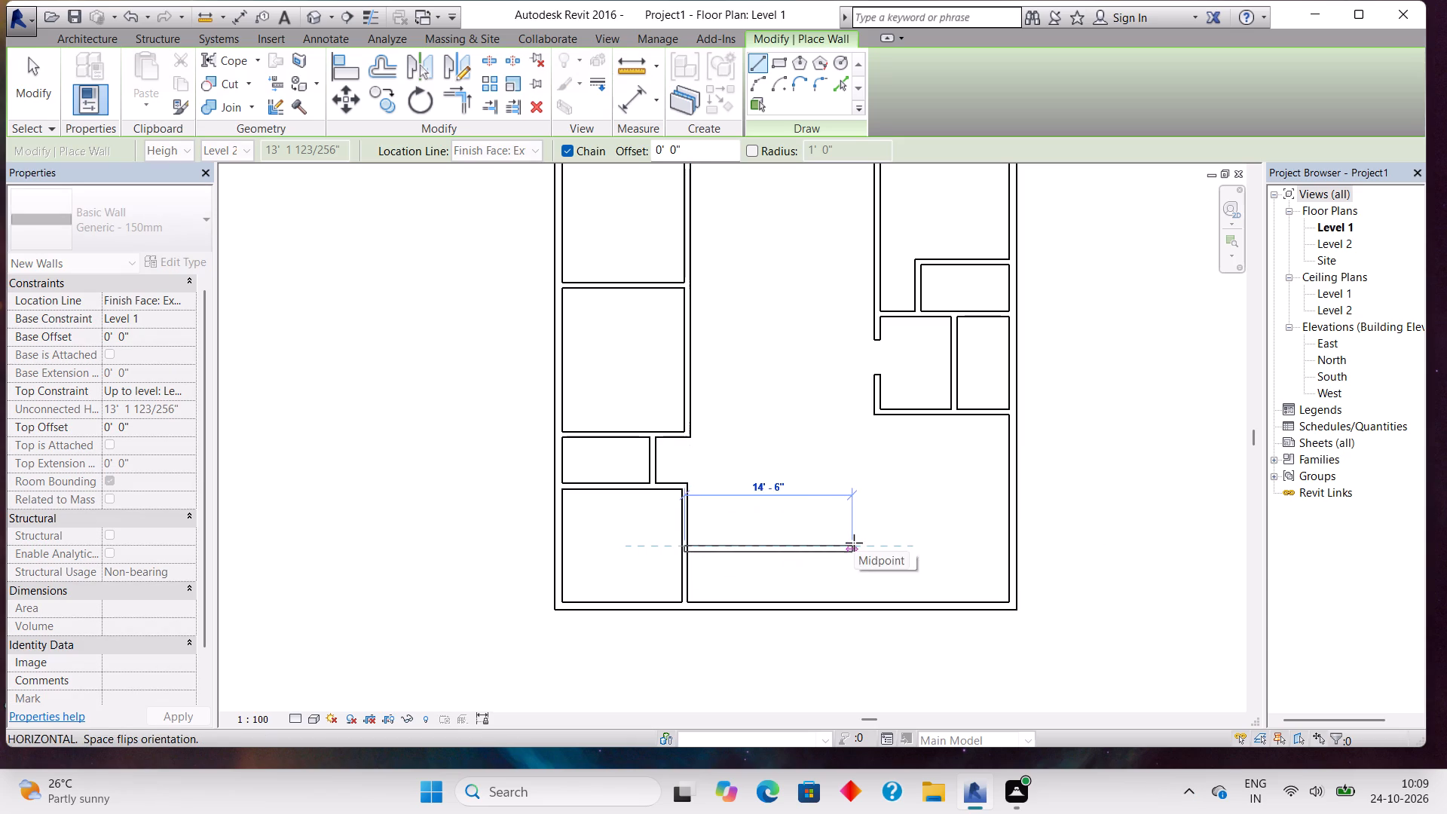
{"action": "left_click", "coordinate": [870, 543]}
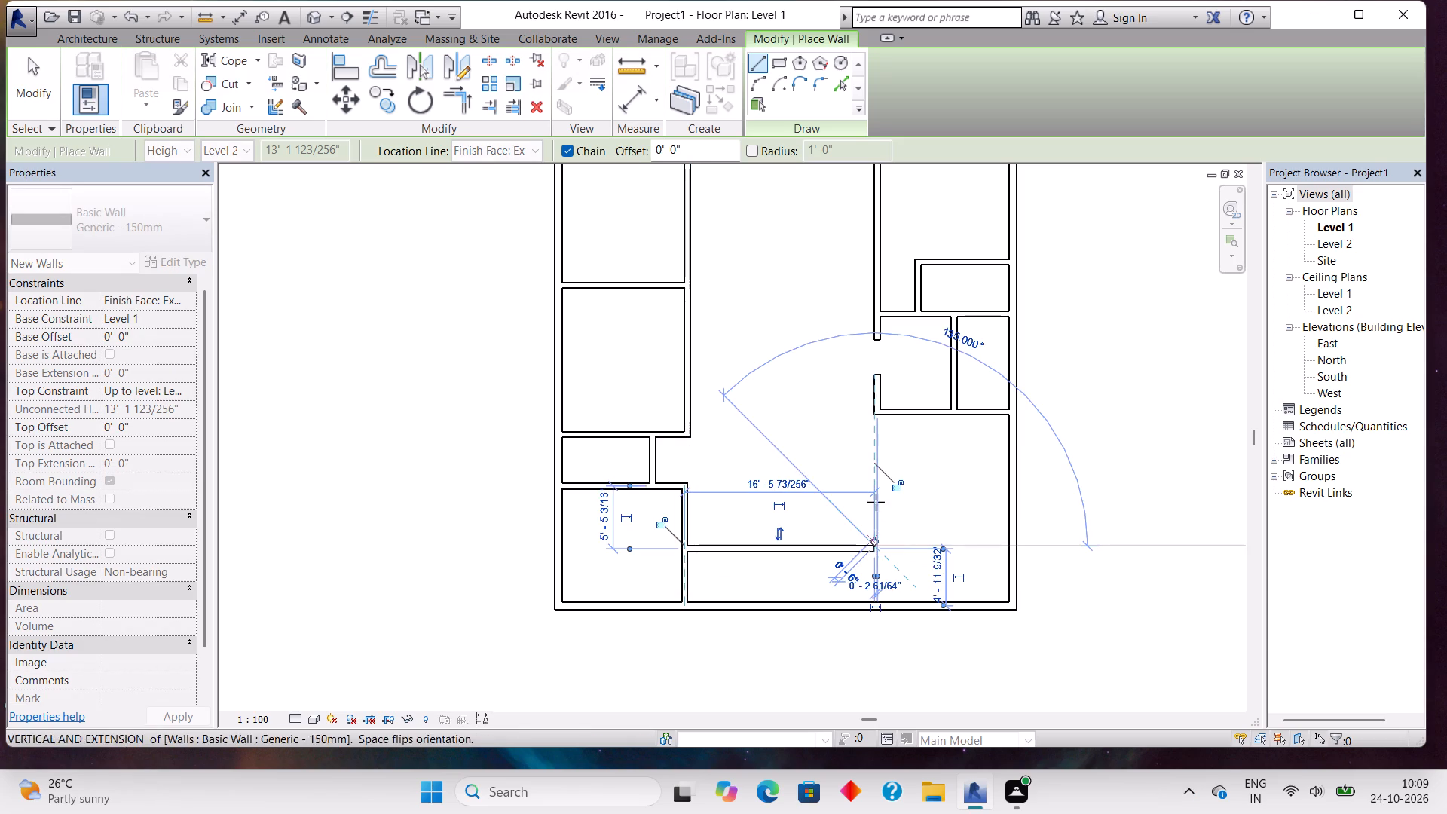
{"action": "left_click", "coordinate": [866, 423]}
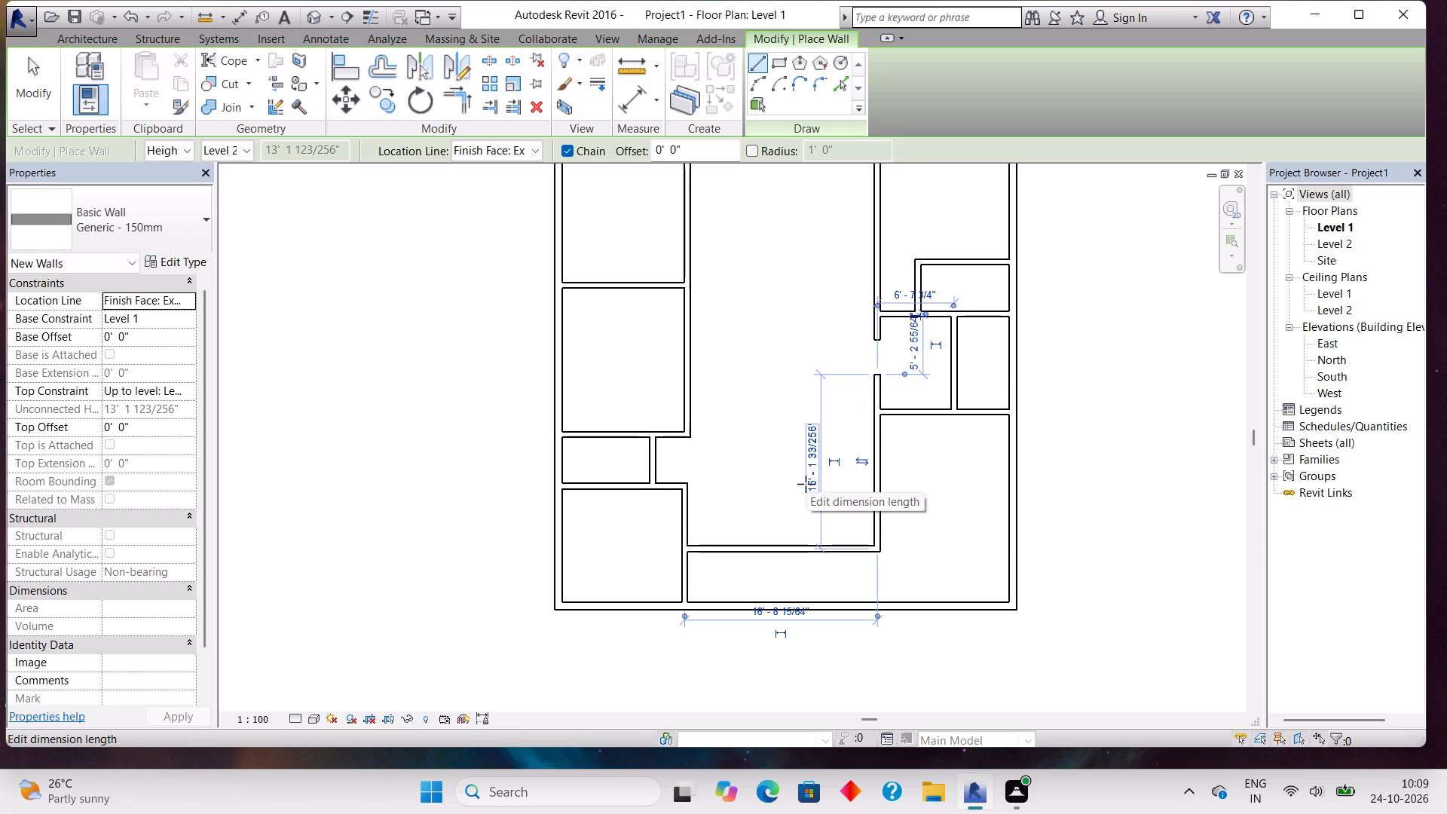
Measure the clear distance between the new east-west wall and the inner face of the south exterior wall.
{"action": "left_click", "coordinate": [618, 100]}
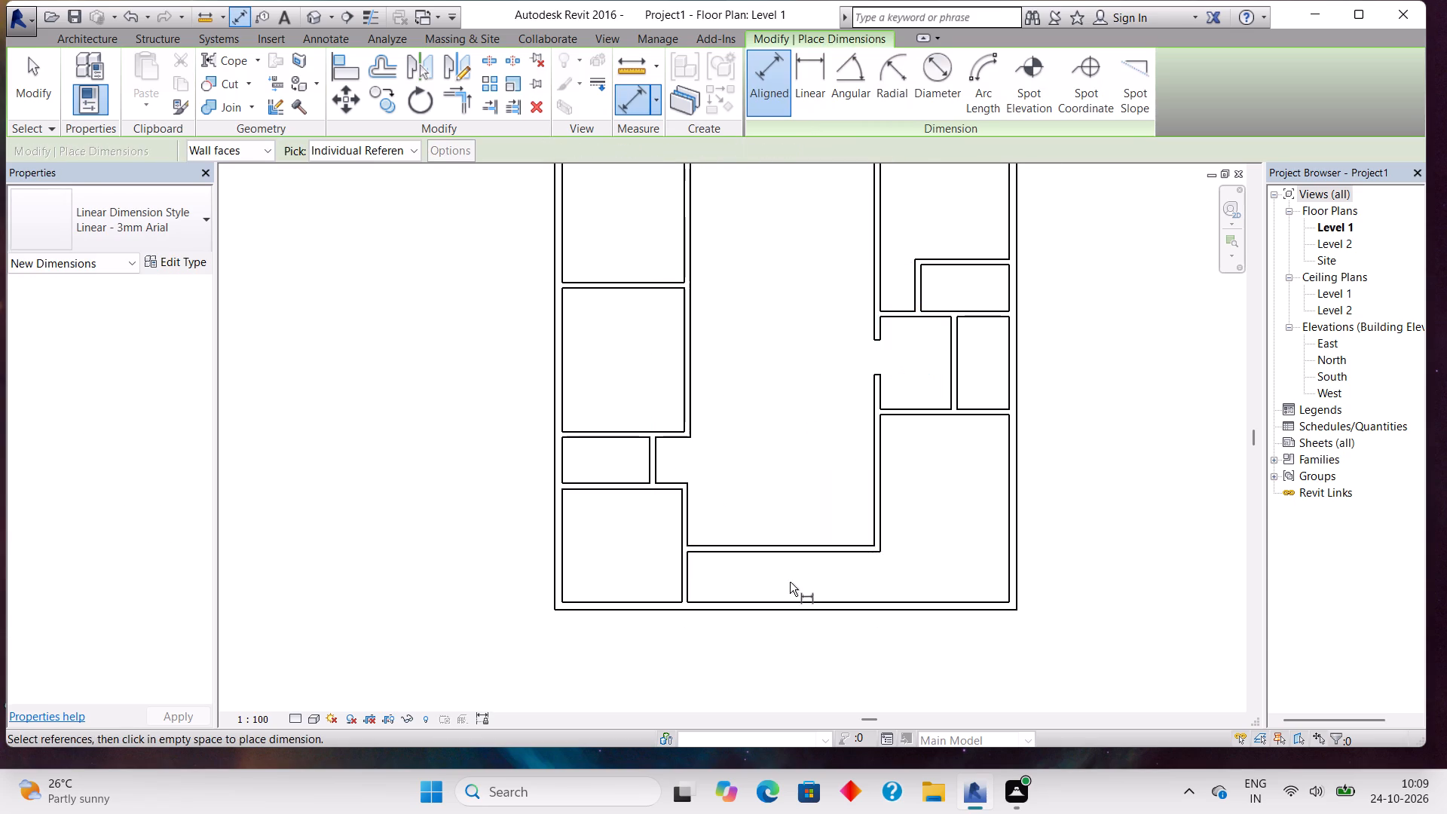
{"action": "scroll", "coordinate": [790, 582], "scroll_direction": "up", "scroll_amount": 7}
{"action": "left_click", "coordinate": [786, 631]}
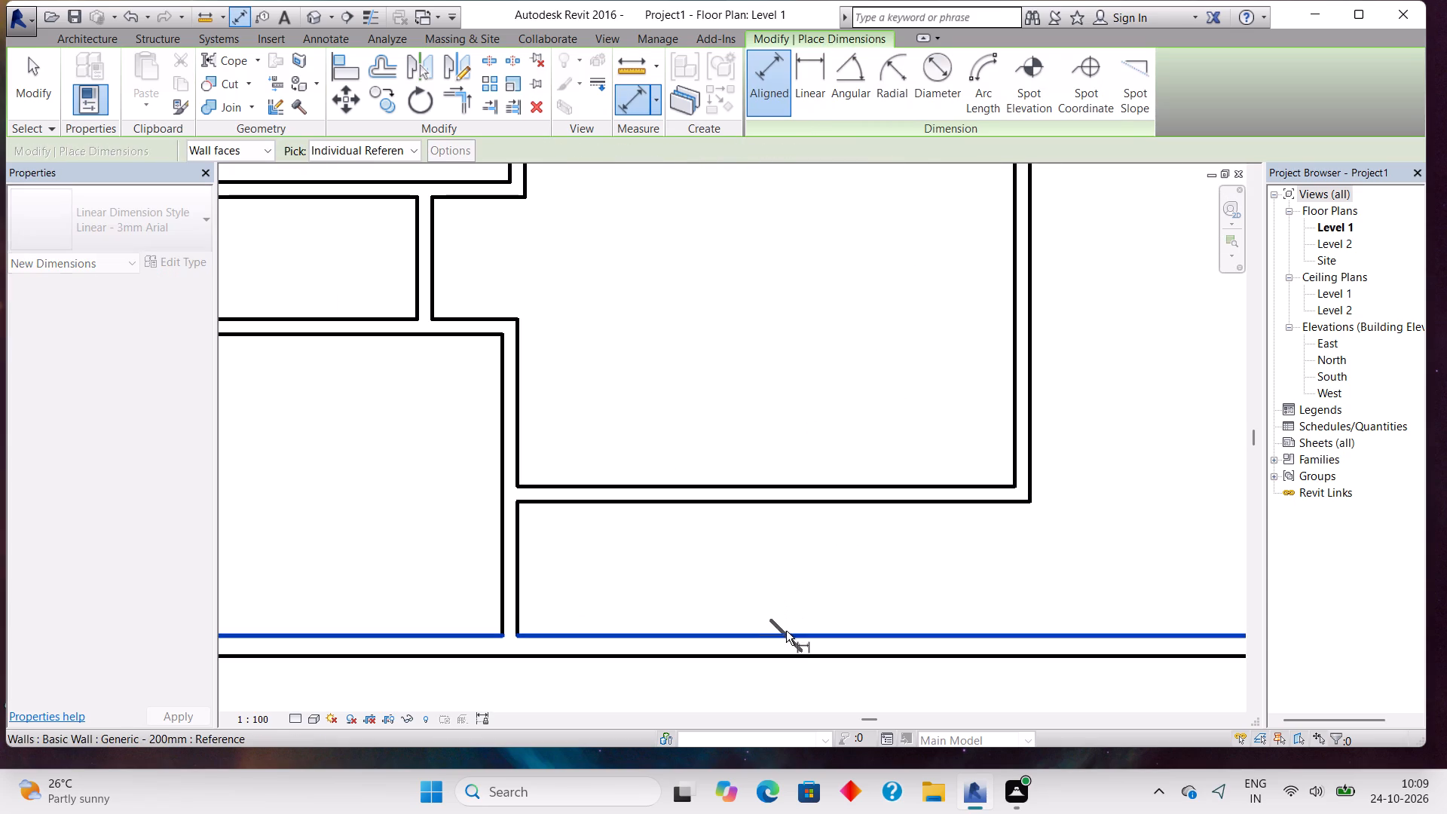
{"action": "left_click", "coordinate": [797, 505]}
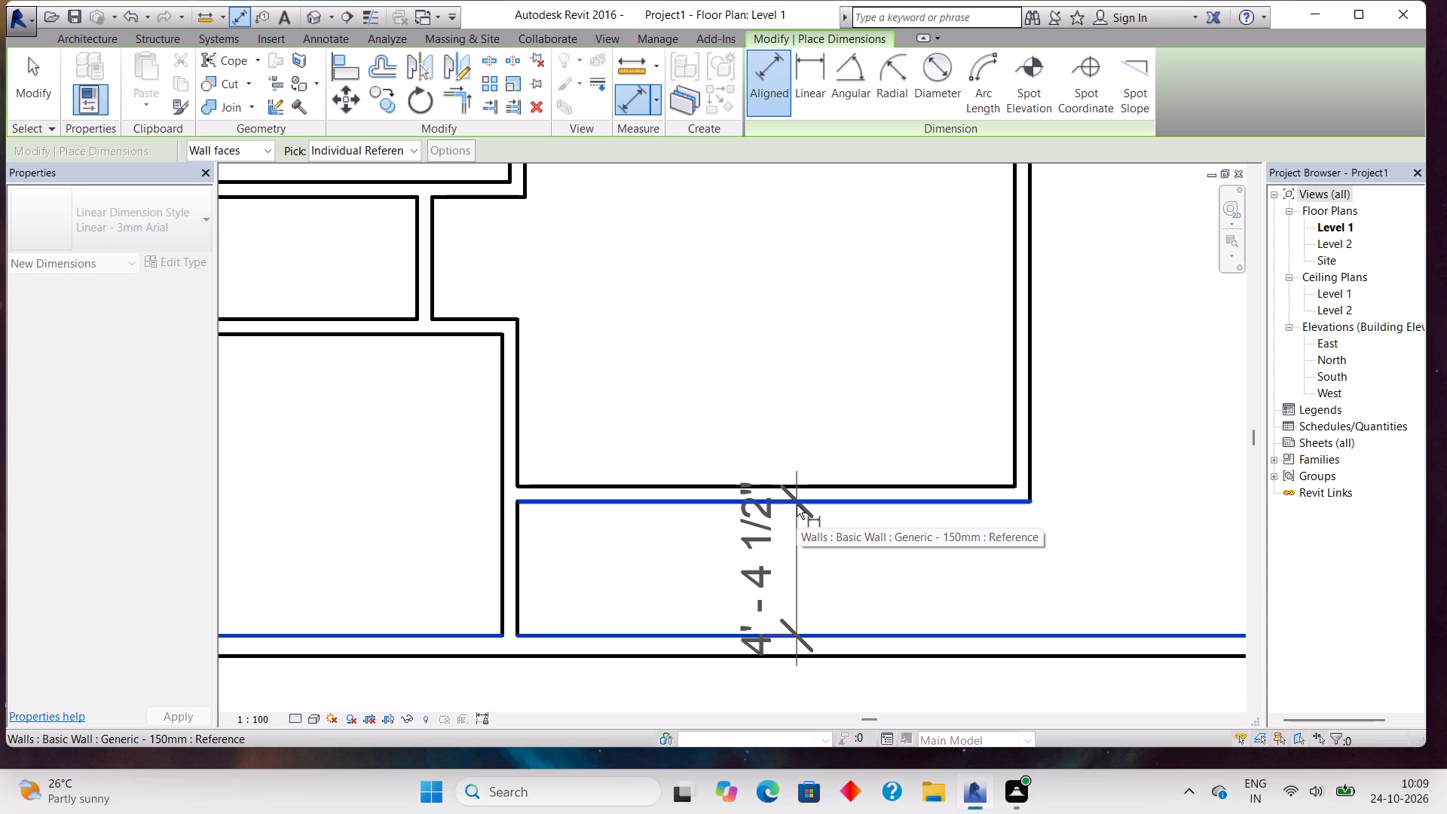
{"action": "key", "text": "Escape"}
{"action": "key", "text": "Escape"}
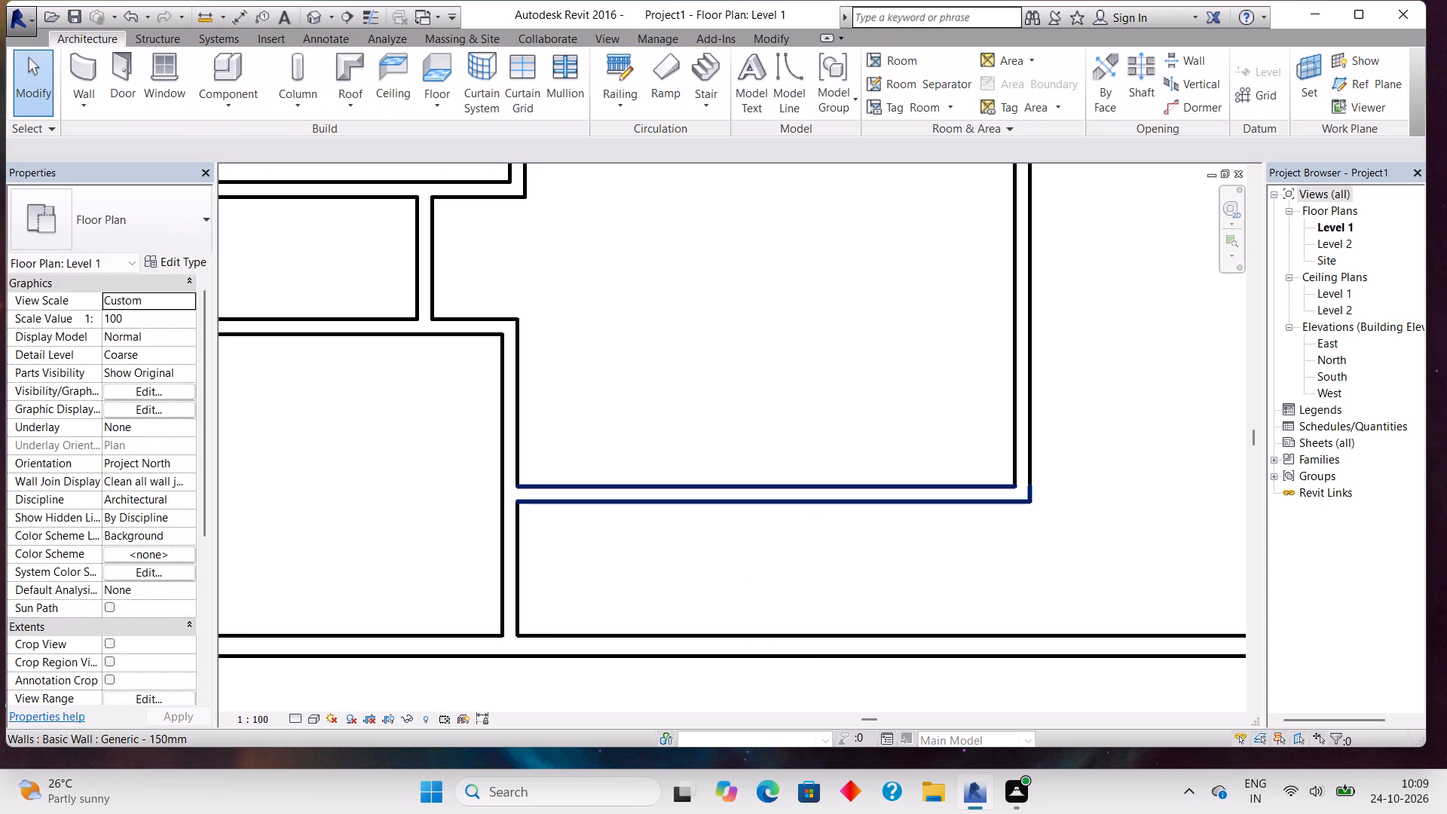
Nudge the new east-west wall north to about 4'-8 1/2" clear of the south exterior wall.
{"action": "left_click", "coordinate": [797, 505]}
{"action": "key", "text": "Up"}
{"action": "key", "text": "Up"}
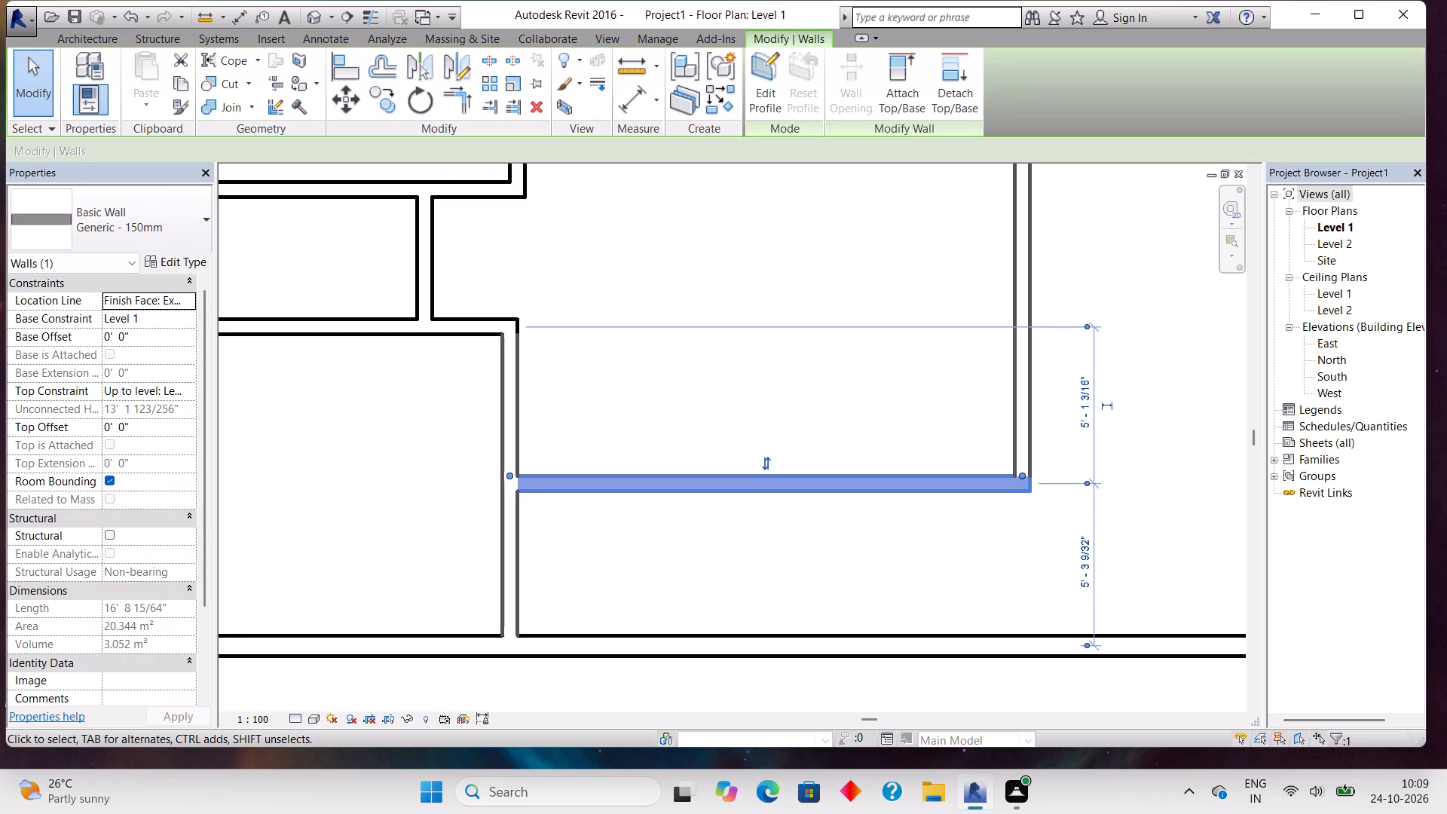
Measure the clear distance from the moved east-west wall to the south exterior wall's inner face.
{"action": "left_click", "coordinate": [632, 100]}
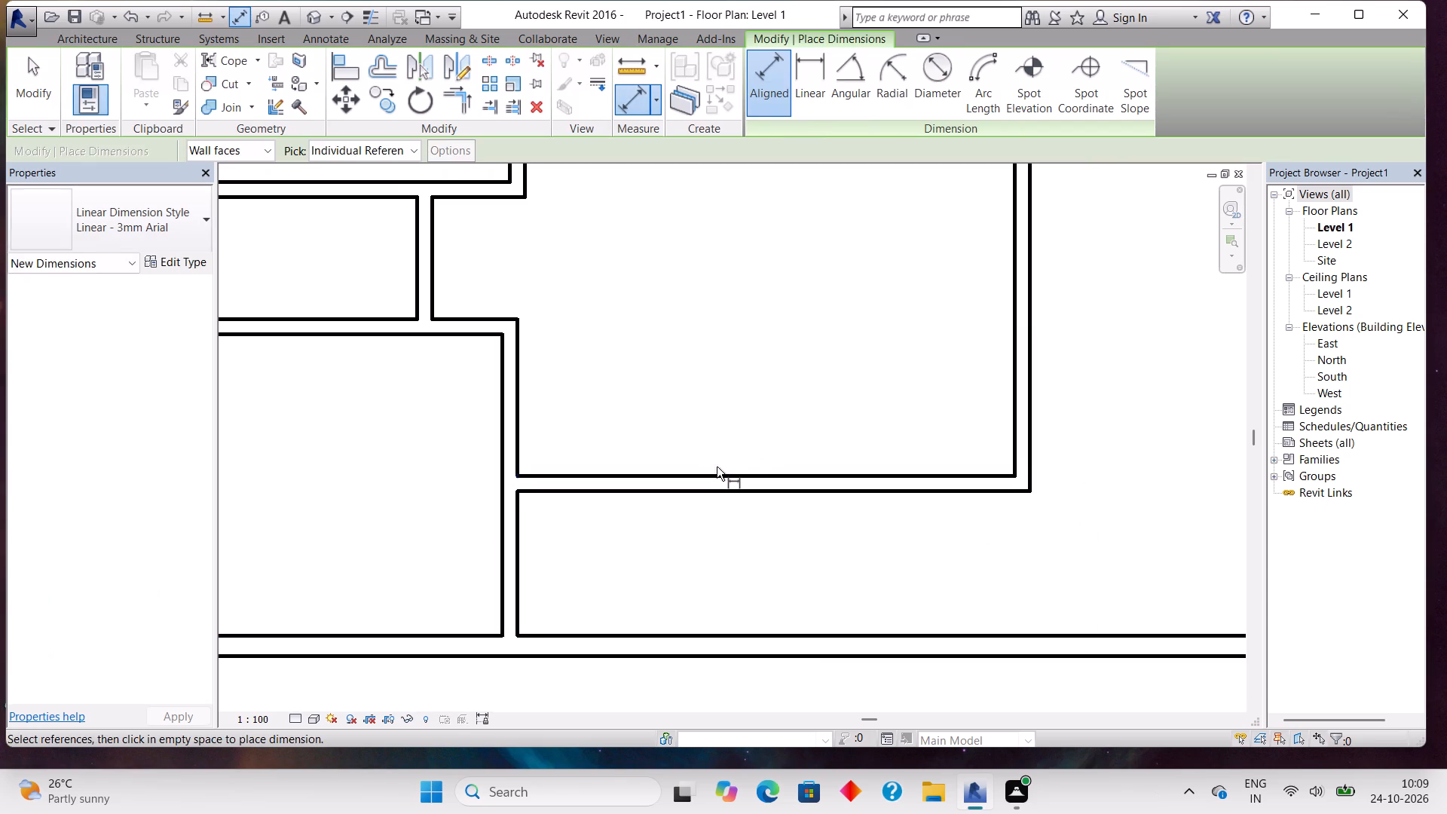
{"action": "left_click", "coordinate": [766, 498]}
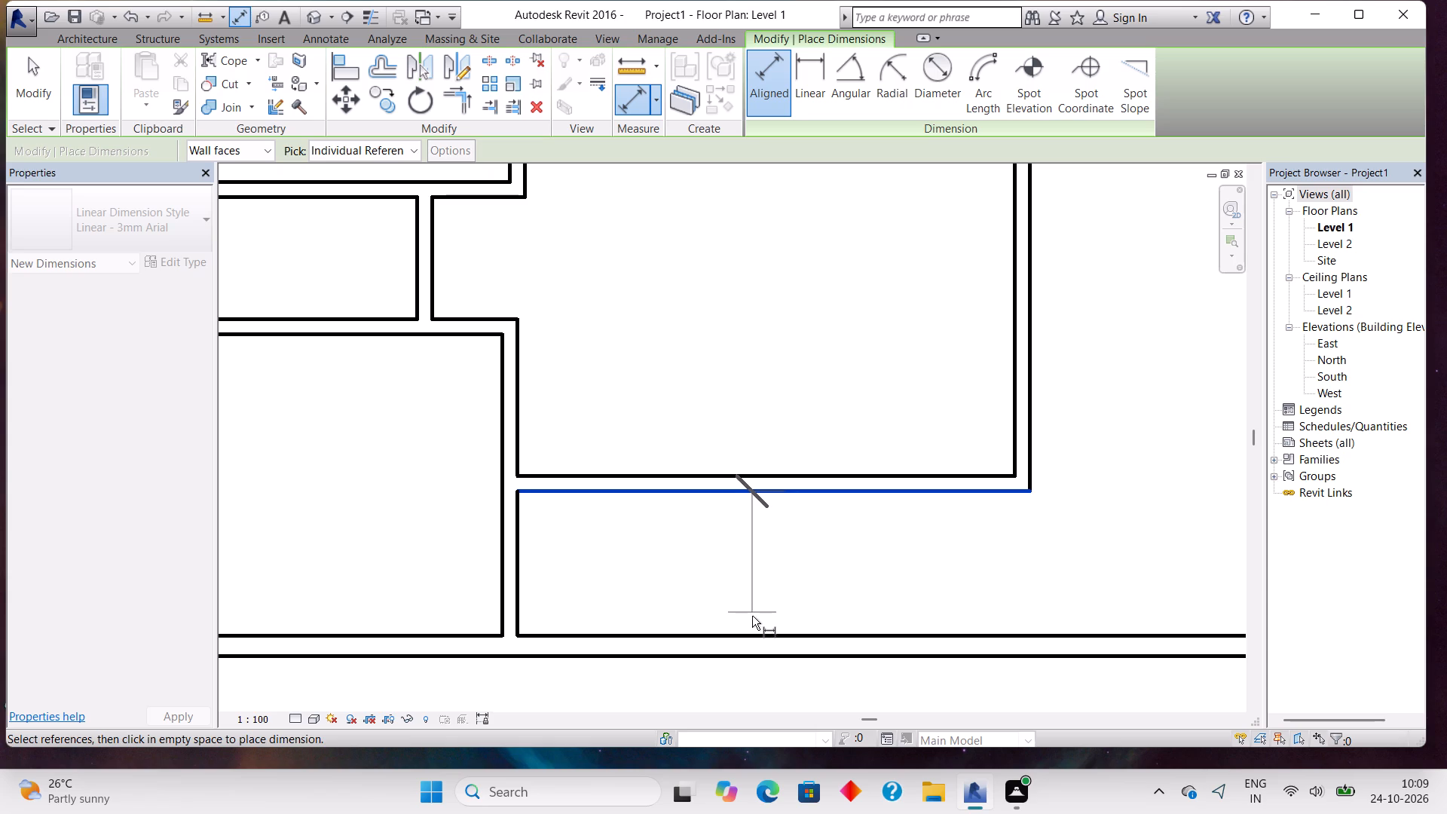
{"action": "left_click", "coordinate": [754, 632]}
{"action": "key", "text": "Escape"}
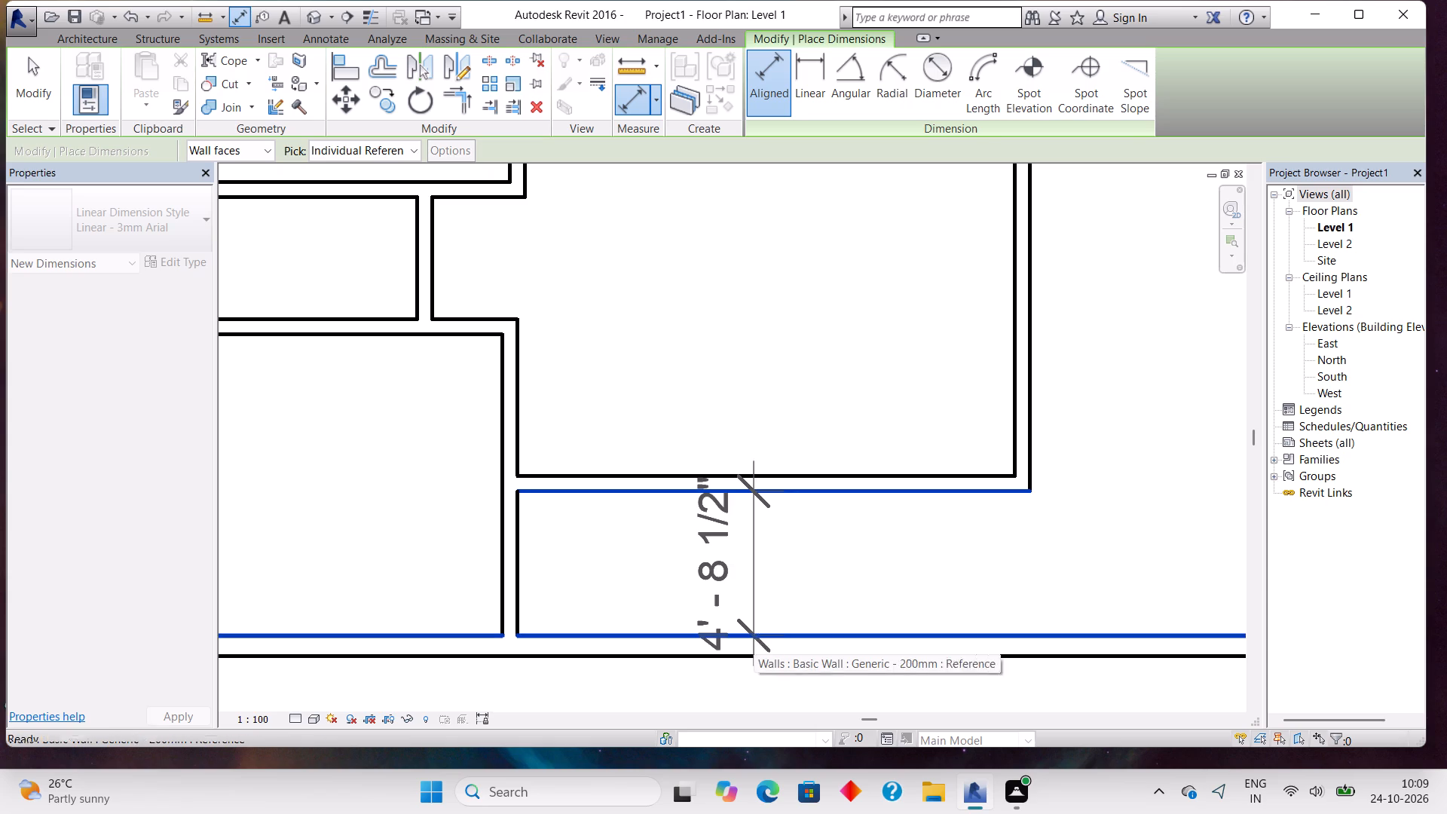
{"action": "key", "text": "Escape"}
Nudge the east-west wall farther north to about 5'-0 1/2" clear of the south exterior wall.
{"action": "left_click", "coordinate": [739, 488]}
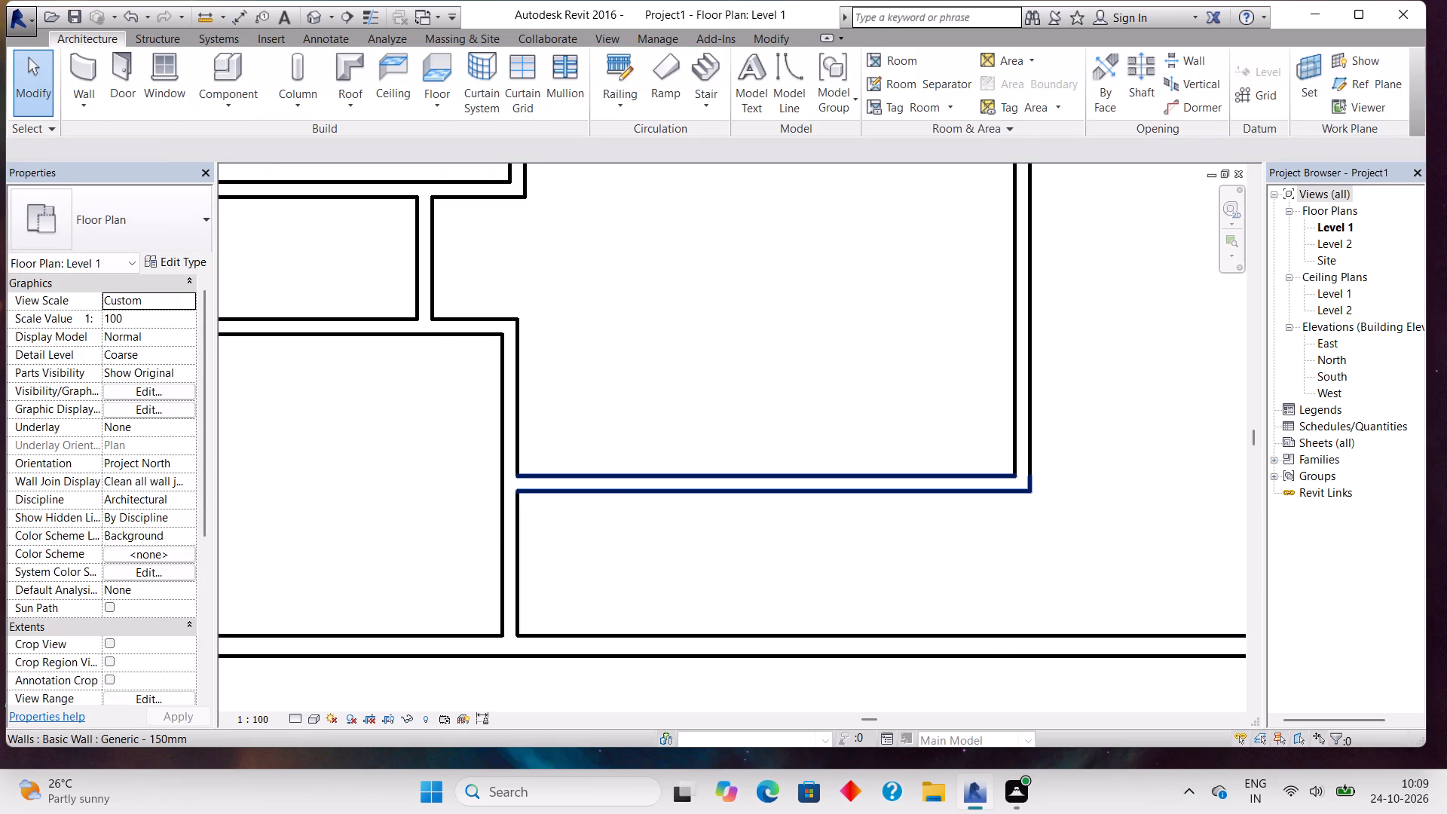
{"action": "key", "text": "Up"}
{"action": "key", "text": "Up"}
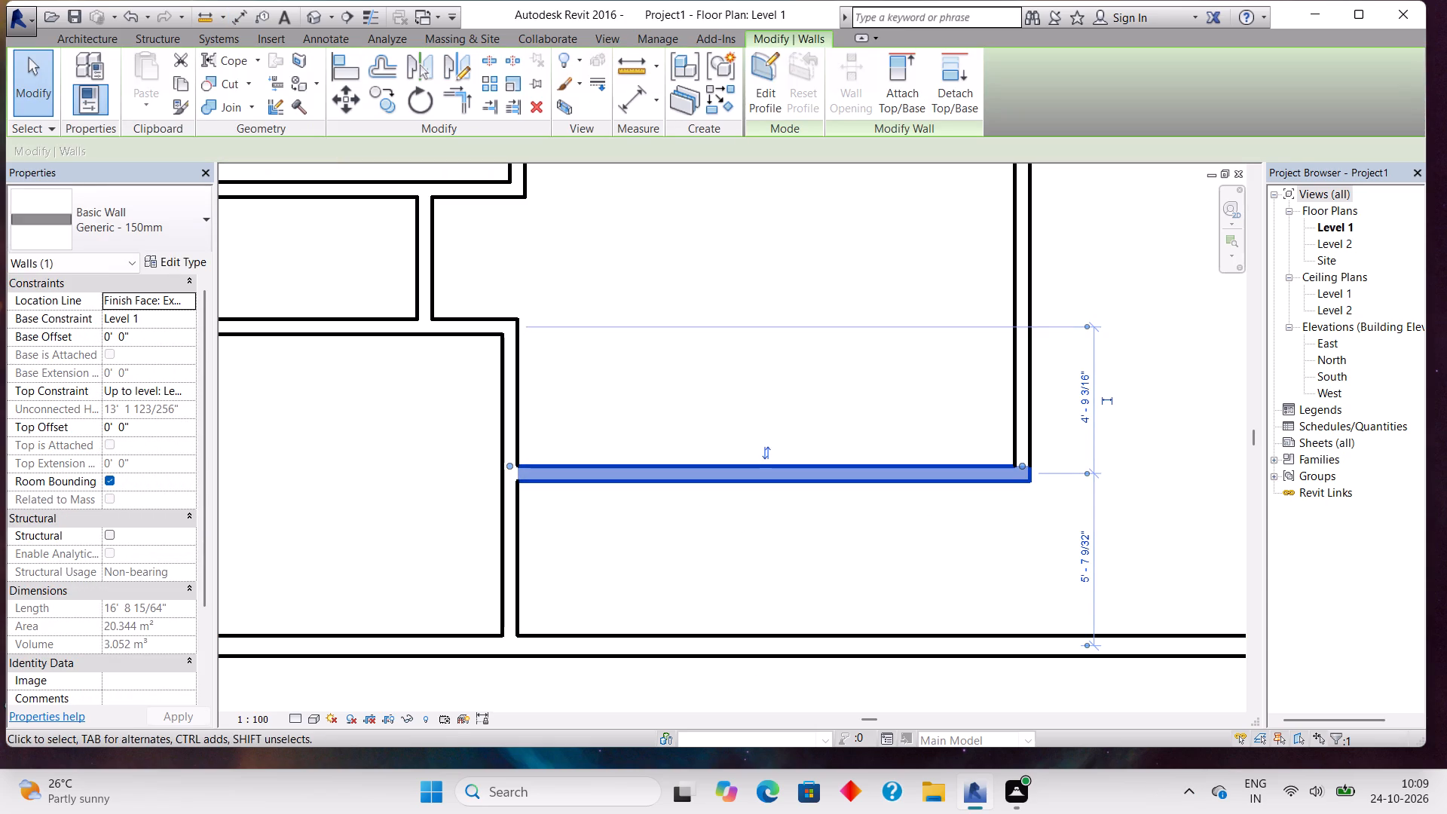
Measure the clear distance from the moved east-west wall to the south exterior wall's inner face.
{"action": "left_click", "coordinate": [624, 91]}
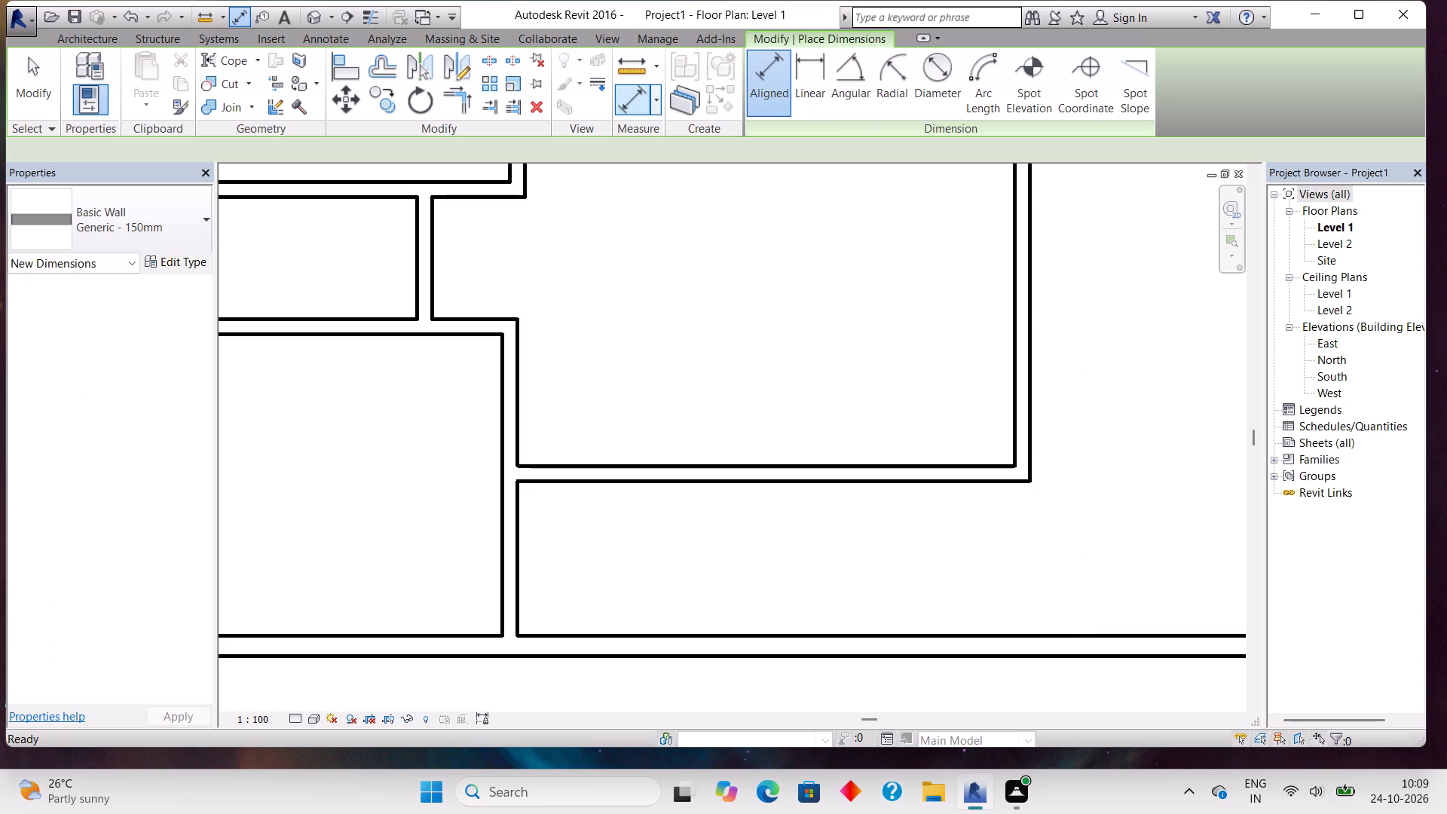
{"action": "left_click", "coordinate": [749, 487]}
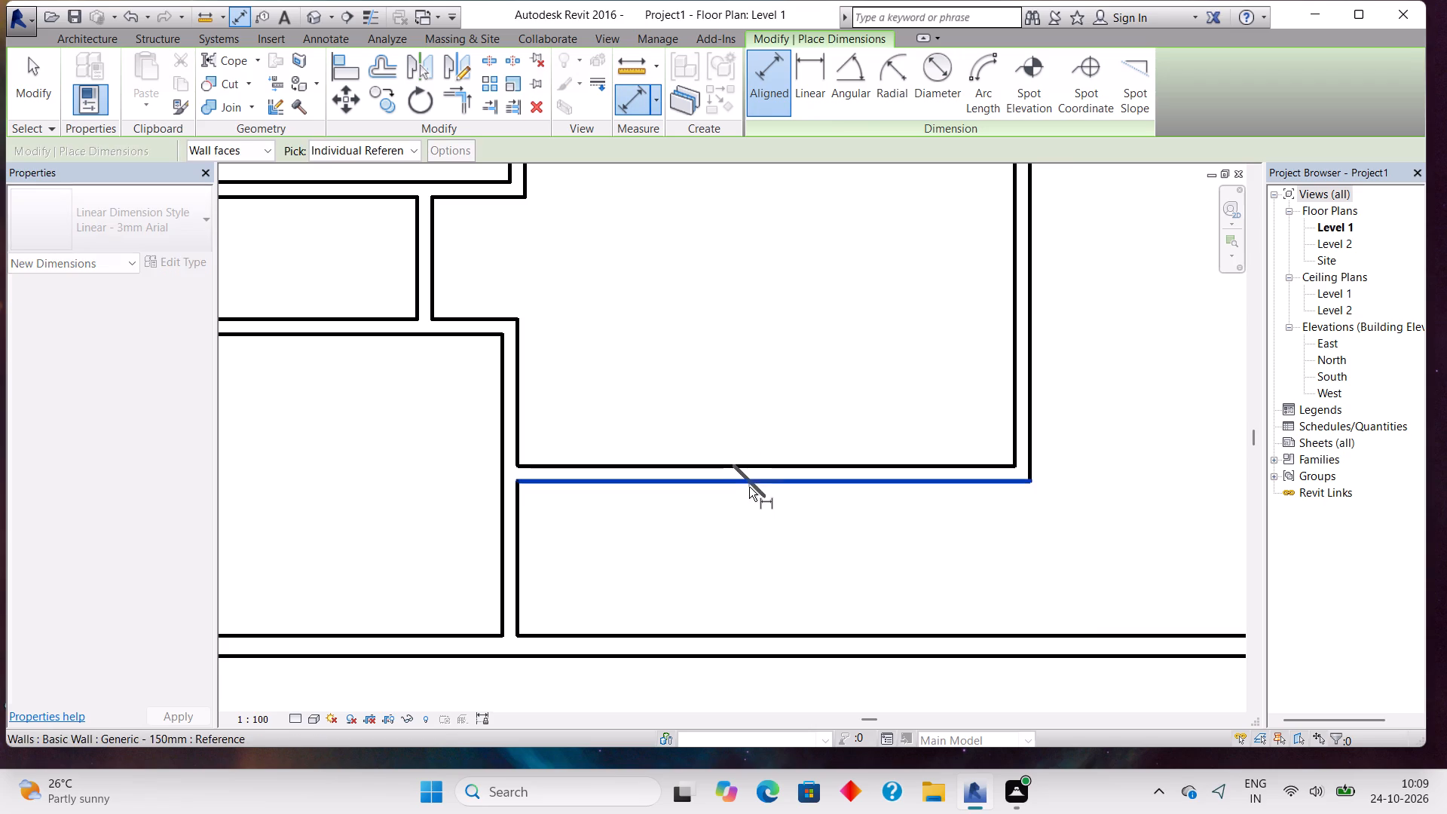
{"action": "left_click", "coordinate": [727, 633]}
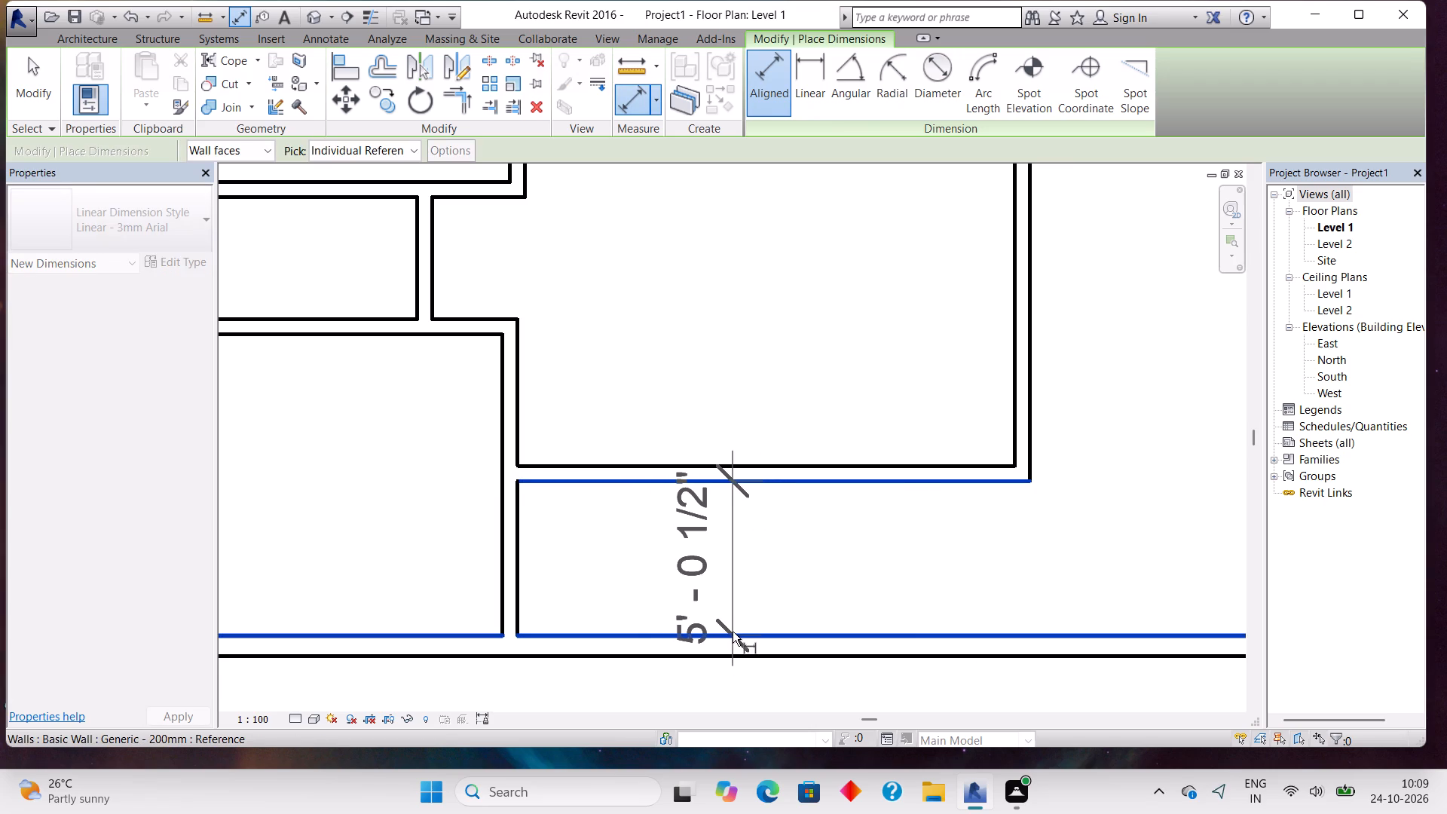
{"action": "scroll", "coordinate": [785, 607], "scroll_direction": "down", "scroll_amount": 1}
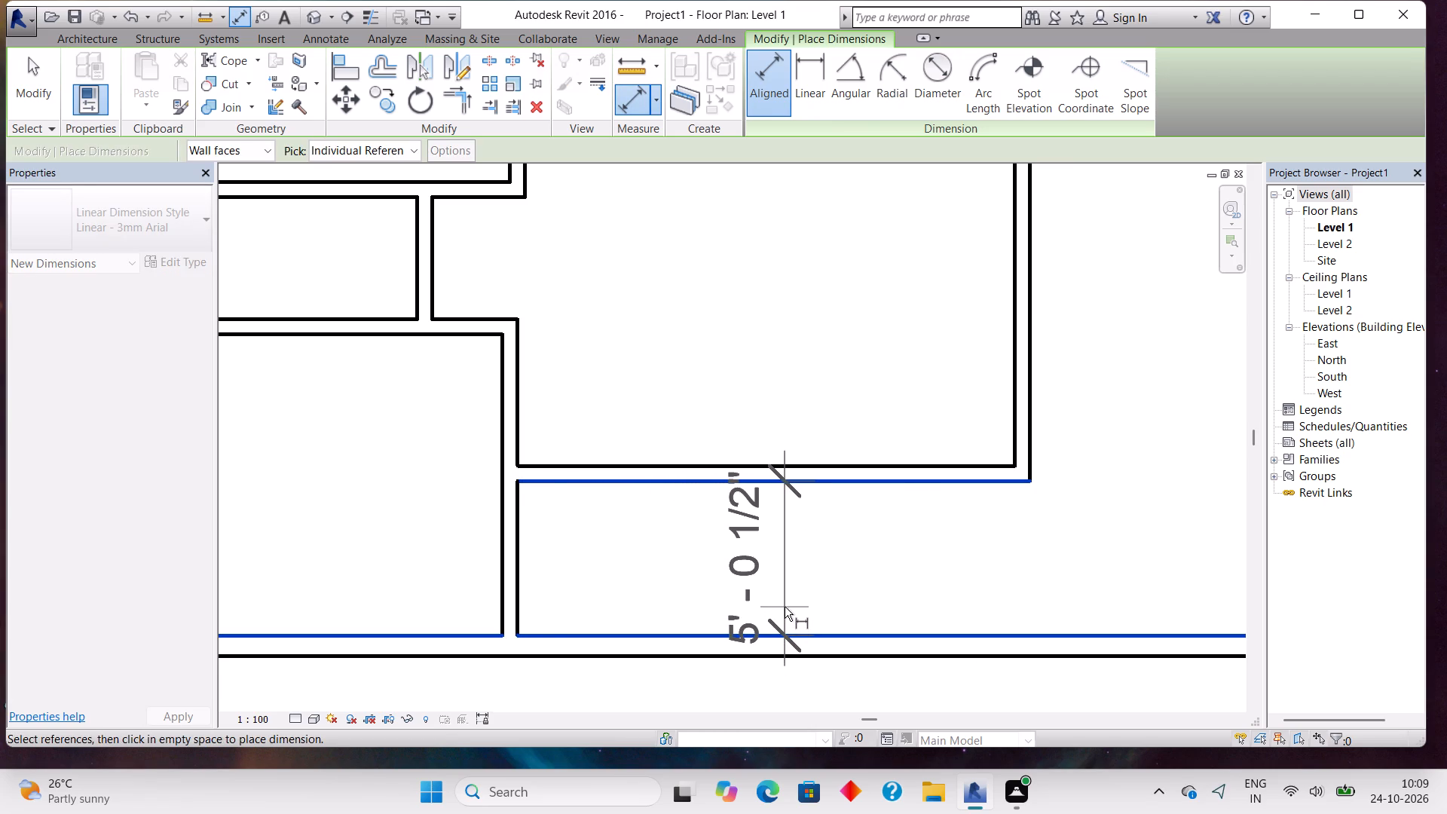
{"action": "scroll", "coordinate": [889, 574], "scroll_direction": "down", "scroll_amount": 1}
{"action": "middle_click_drag", "start_coordinate": [888, 574], "coordinate": [803, 568]}
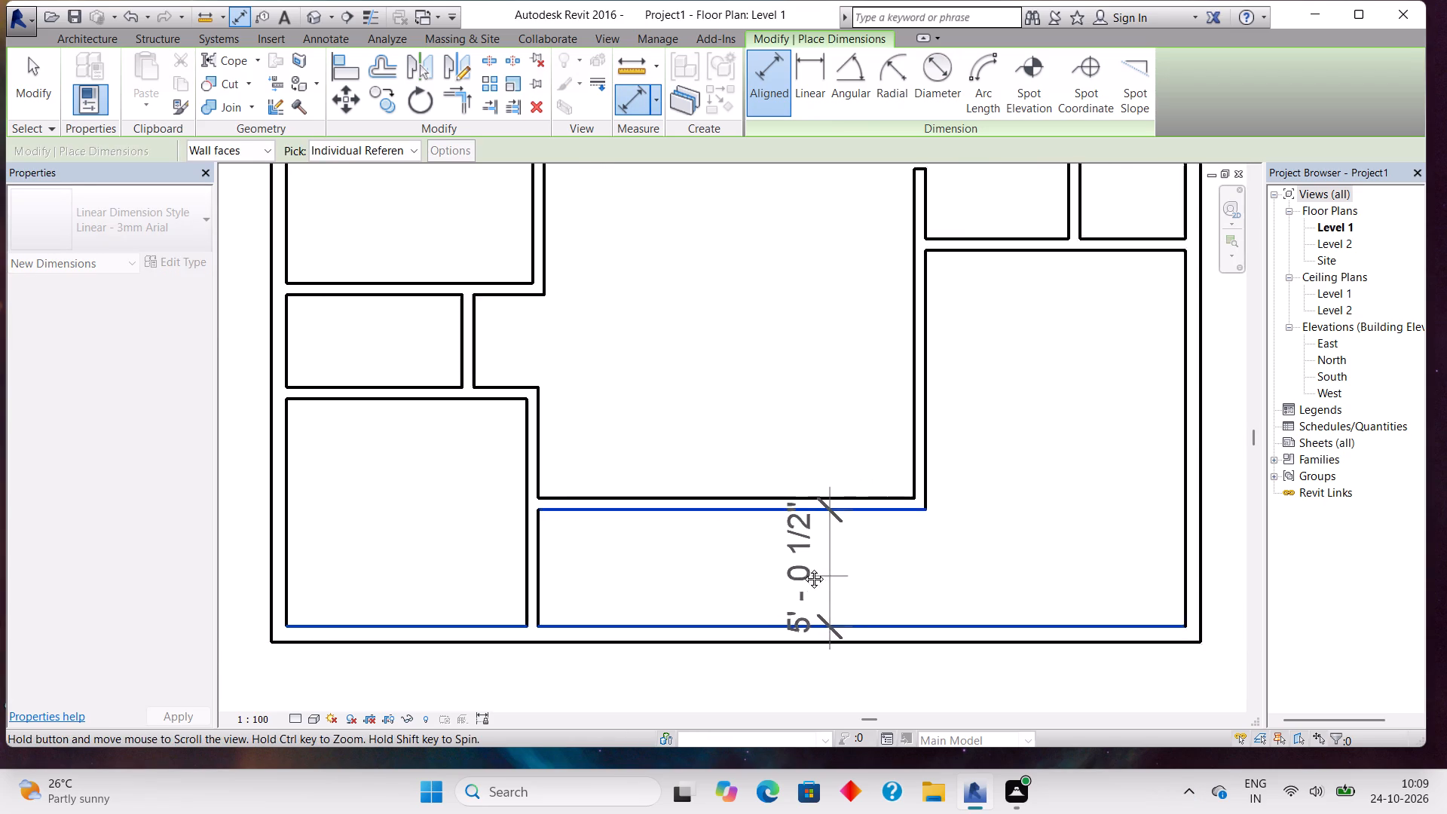
{"action": "middle_click_drag", "start_coordinate": [803, 568], "coordinate": [742, 574]}
{"action": "key", "text": "Escape"}
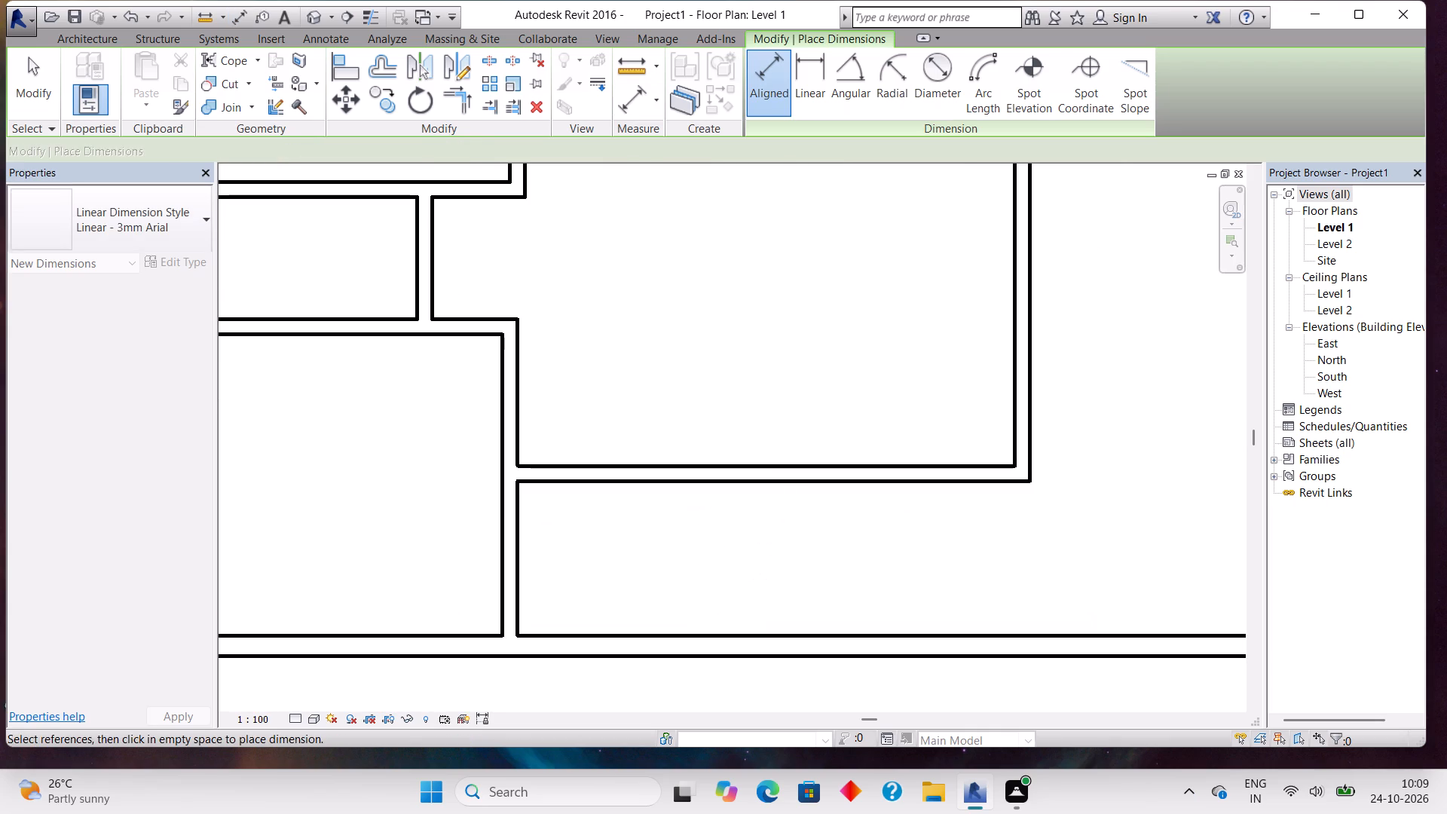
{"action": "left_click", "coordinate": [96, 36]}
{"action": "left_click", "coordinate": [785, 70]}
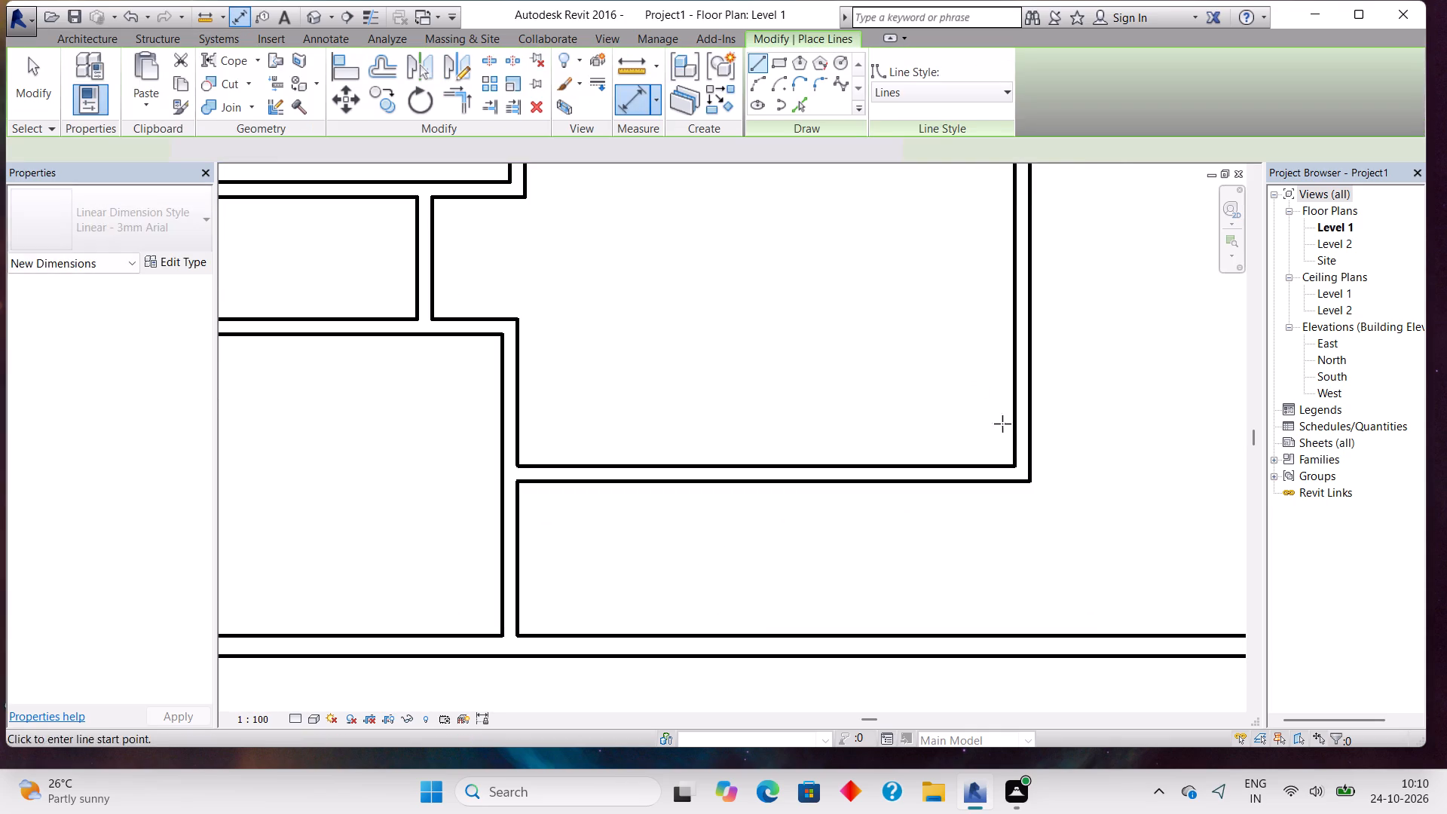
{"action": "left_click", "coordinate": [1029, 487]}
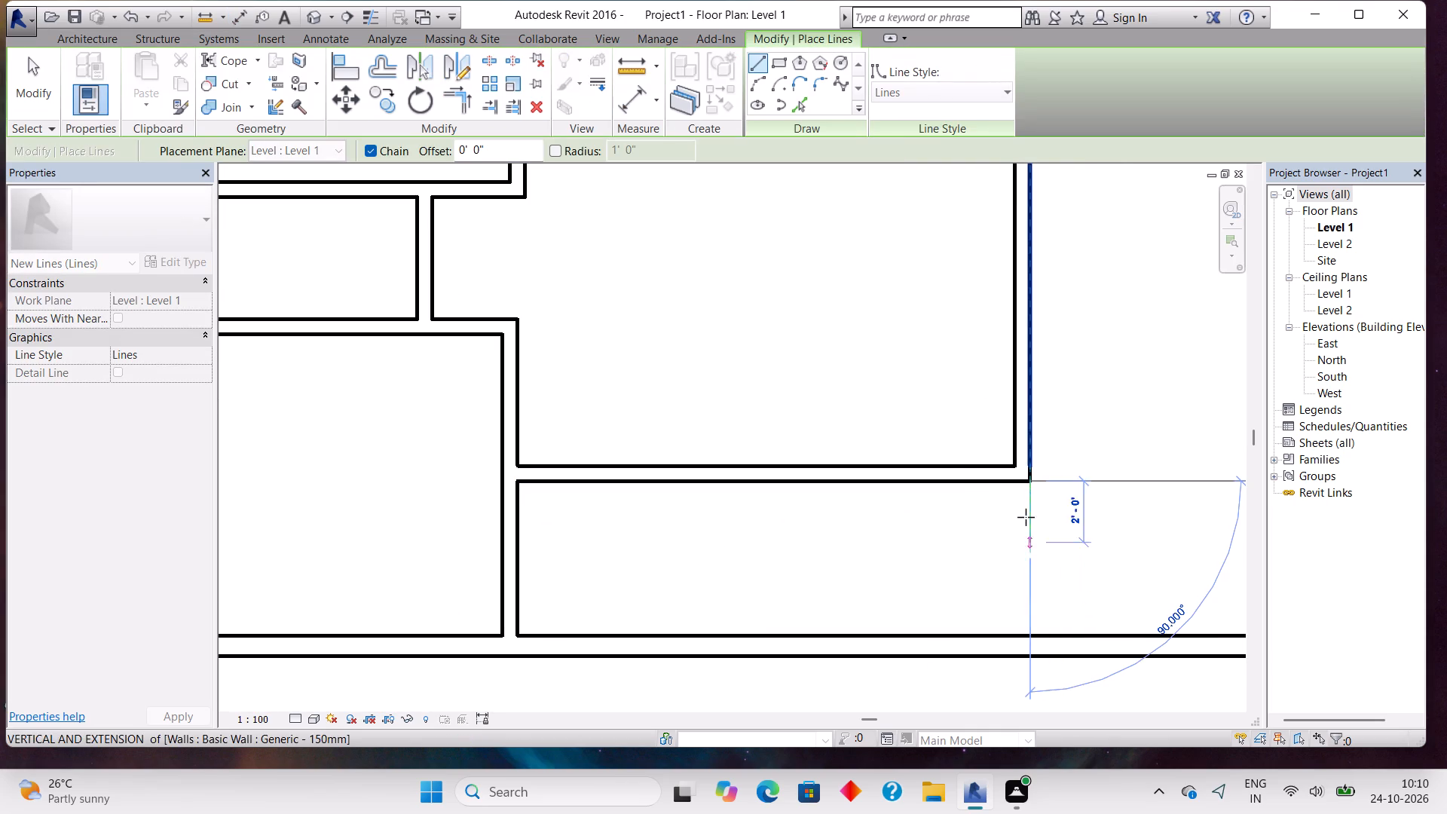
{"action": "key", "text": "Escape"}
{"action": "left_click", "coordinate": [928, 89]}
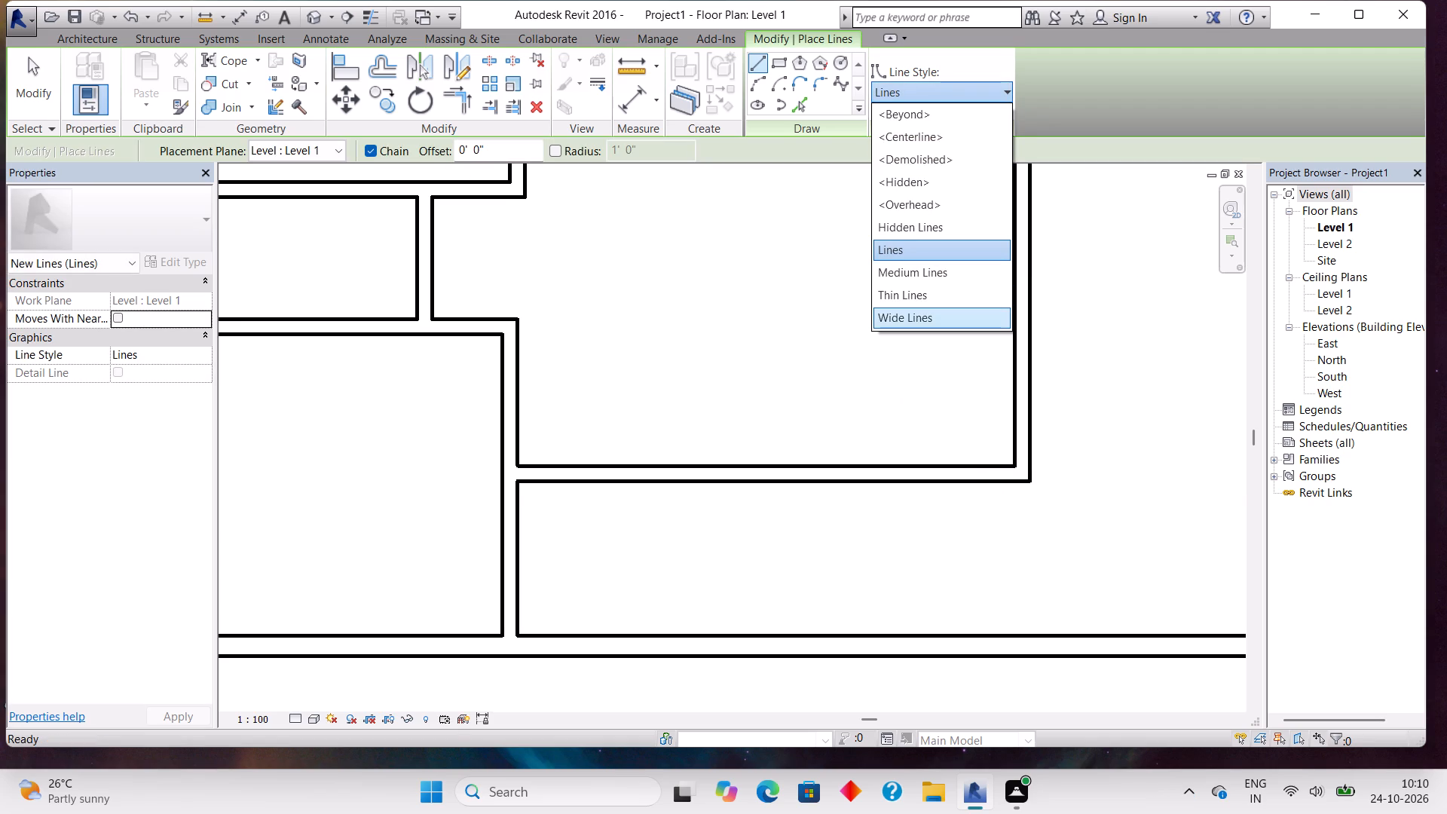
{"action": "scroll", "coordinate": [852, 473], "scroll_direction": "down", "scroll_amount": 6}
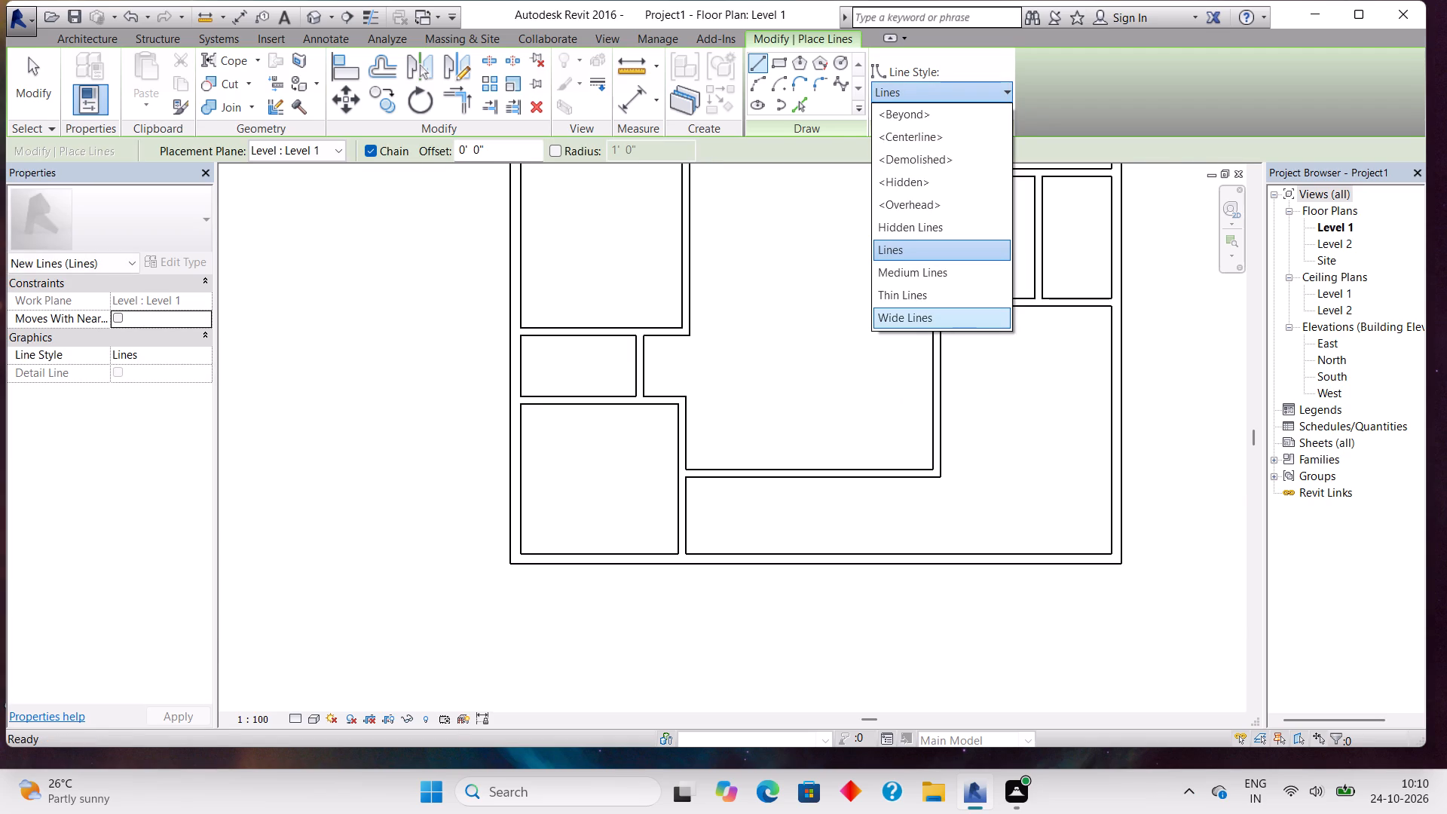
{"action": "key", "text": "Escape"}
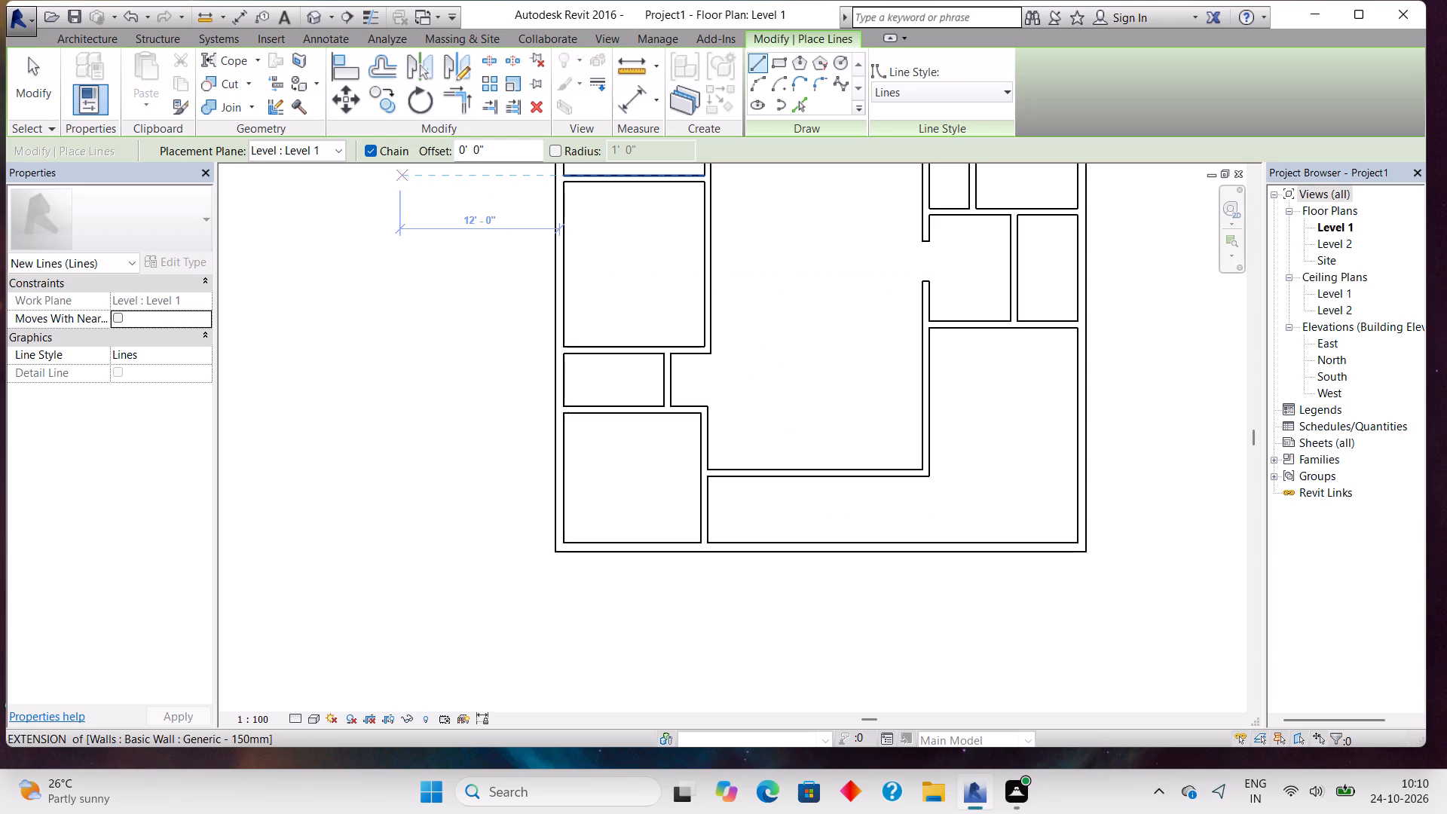
Trim the south exterior wall to the southwest room's east wall and the east exterior wall to the eastern rooms' south wall.
{"action": "left_click", "coordinate": [456, 105]}
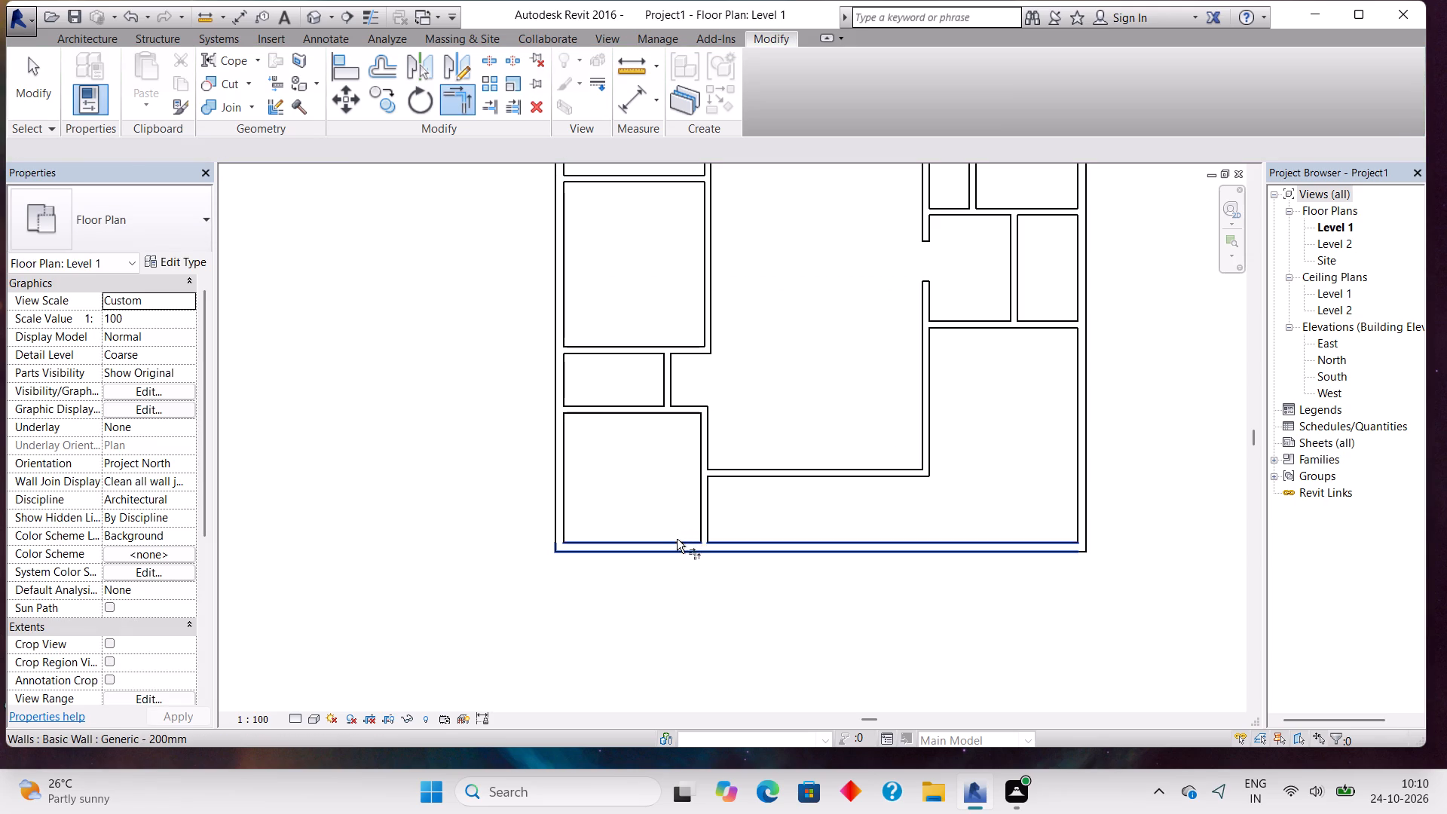
{"action": "left_click", "coordinate": [677, 539]}
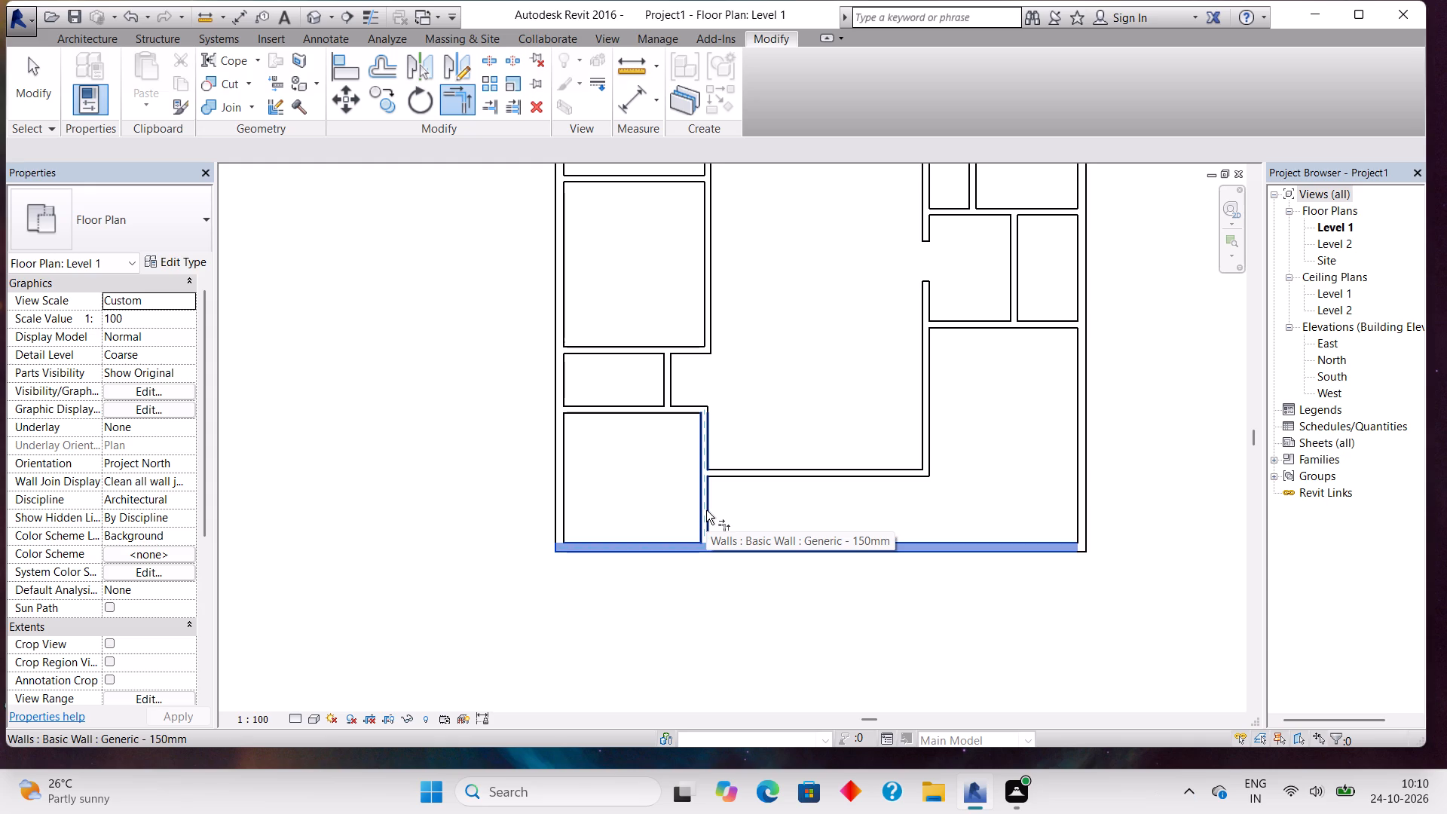
{"action": "left_click", "coordinate": [706, 510]}
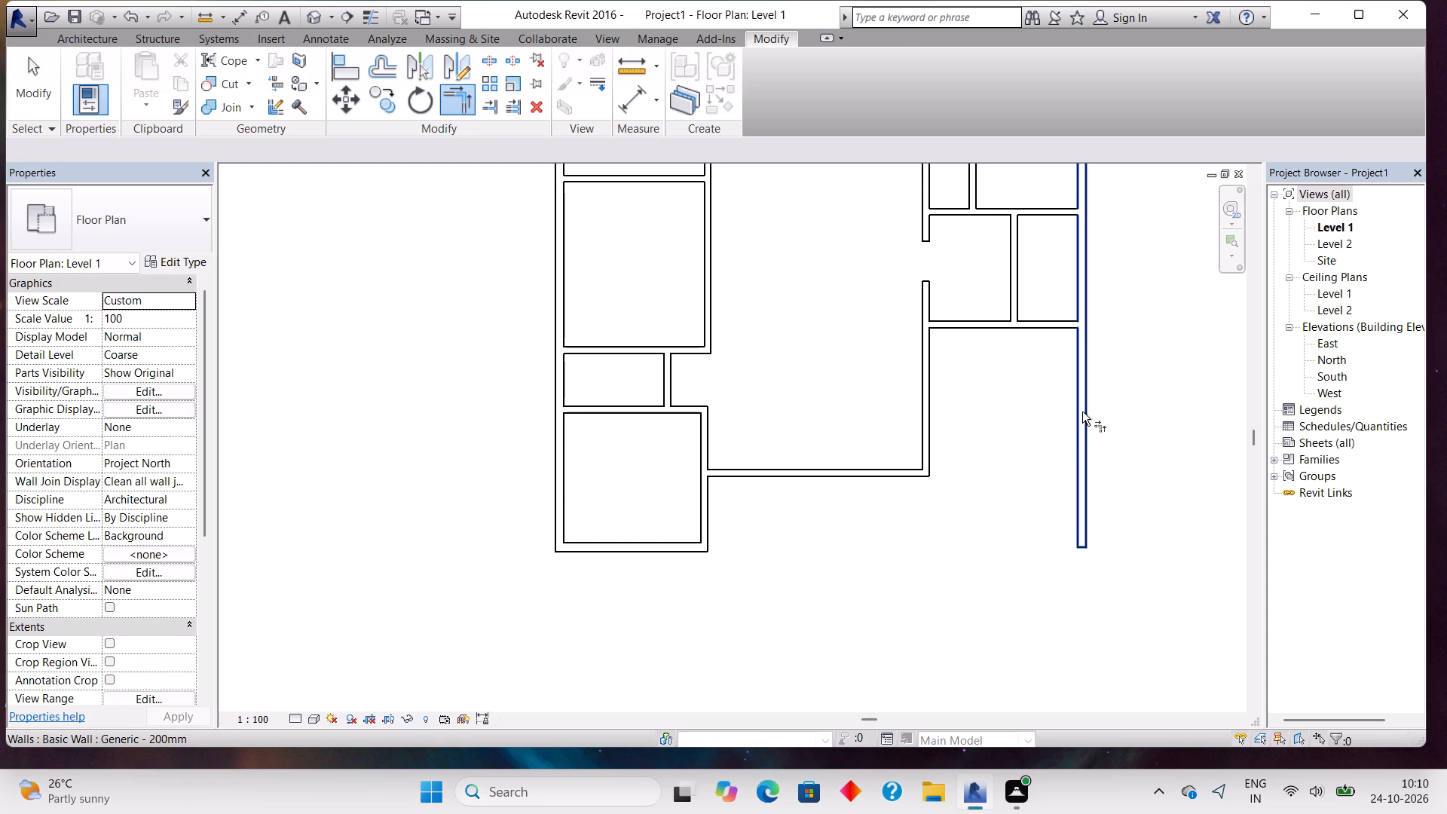
{"action": "left_click", "coordinate": [1055, 328]}
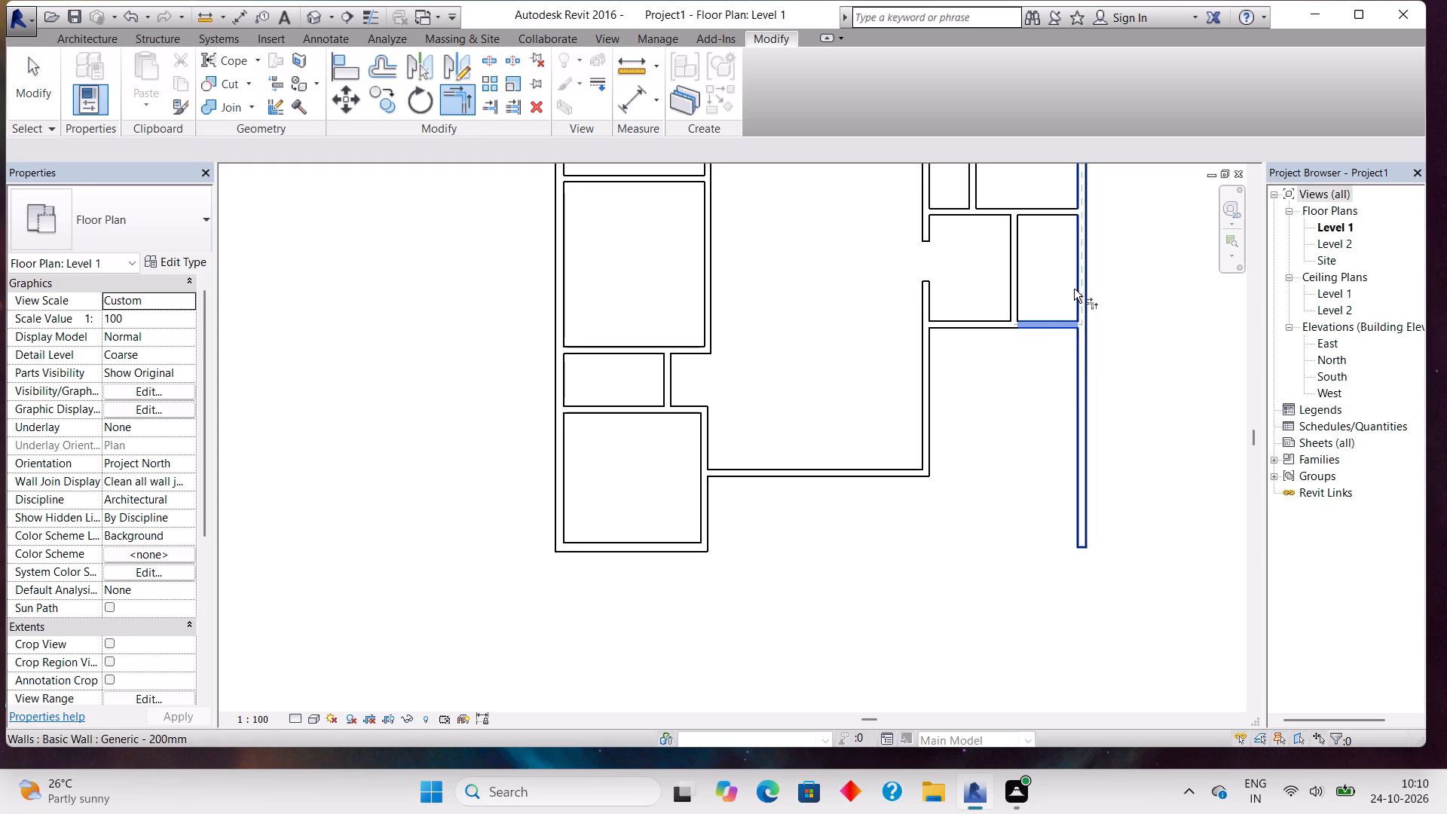
{"action": "left_click", "coordinate": [1084, 285]}
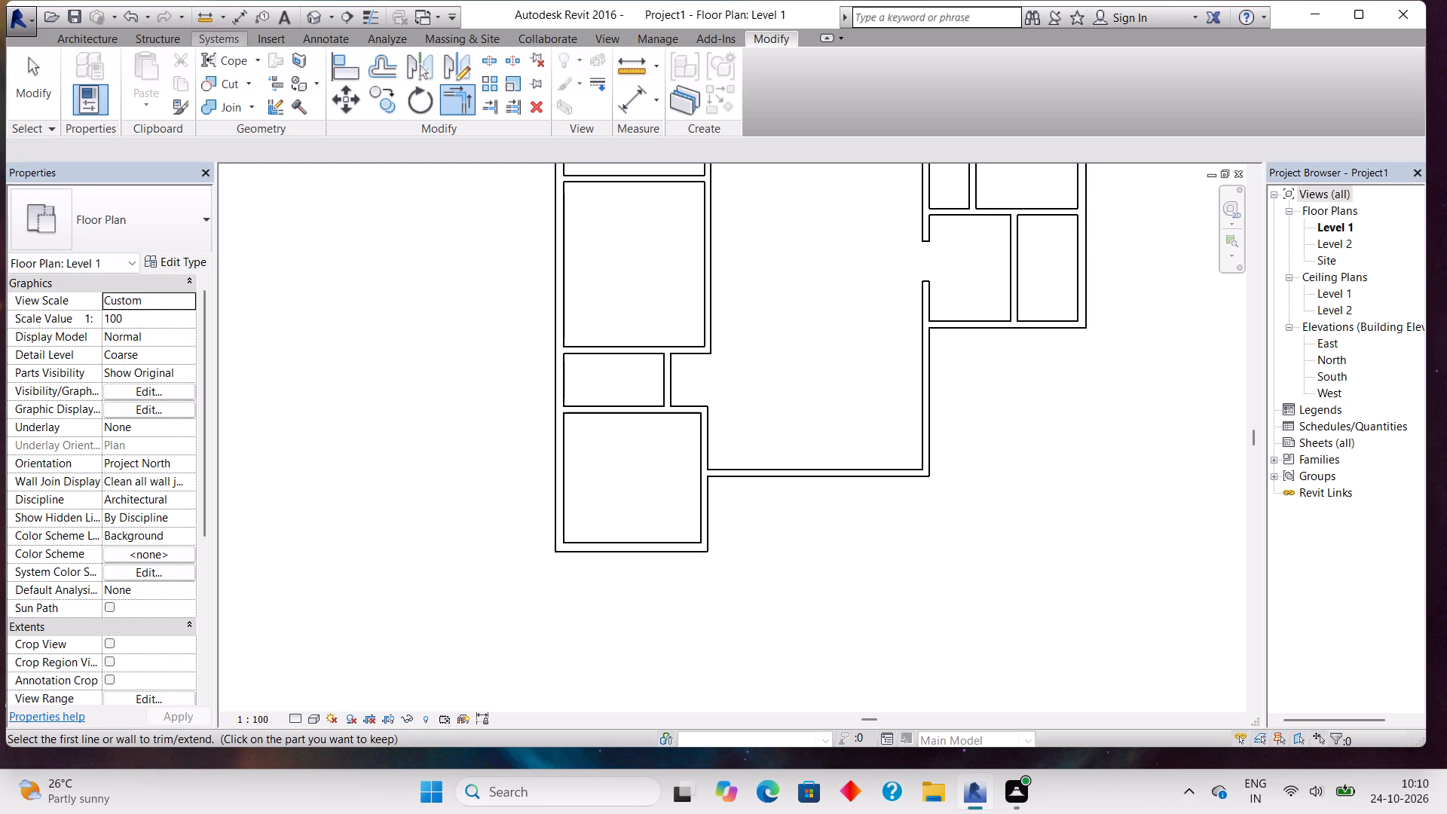
Draw Wide Lines model lines from the east exterior wall's south end, about 16'-2" south and about 28'-6" west to the southwest room.
{"action": "left_click", "coordinate": [102, 37]}
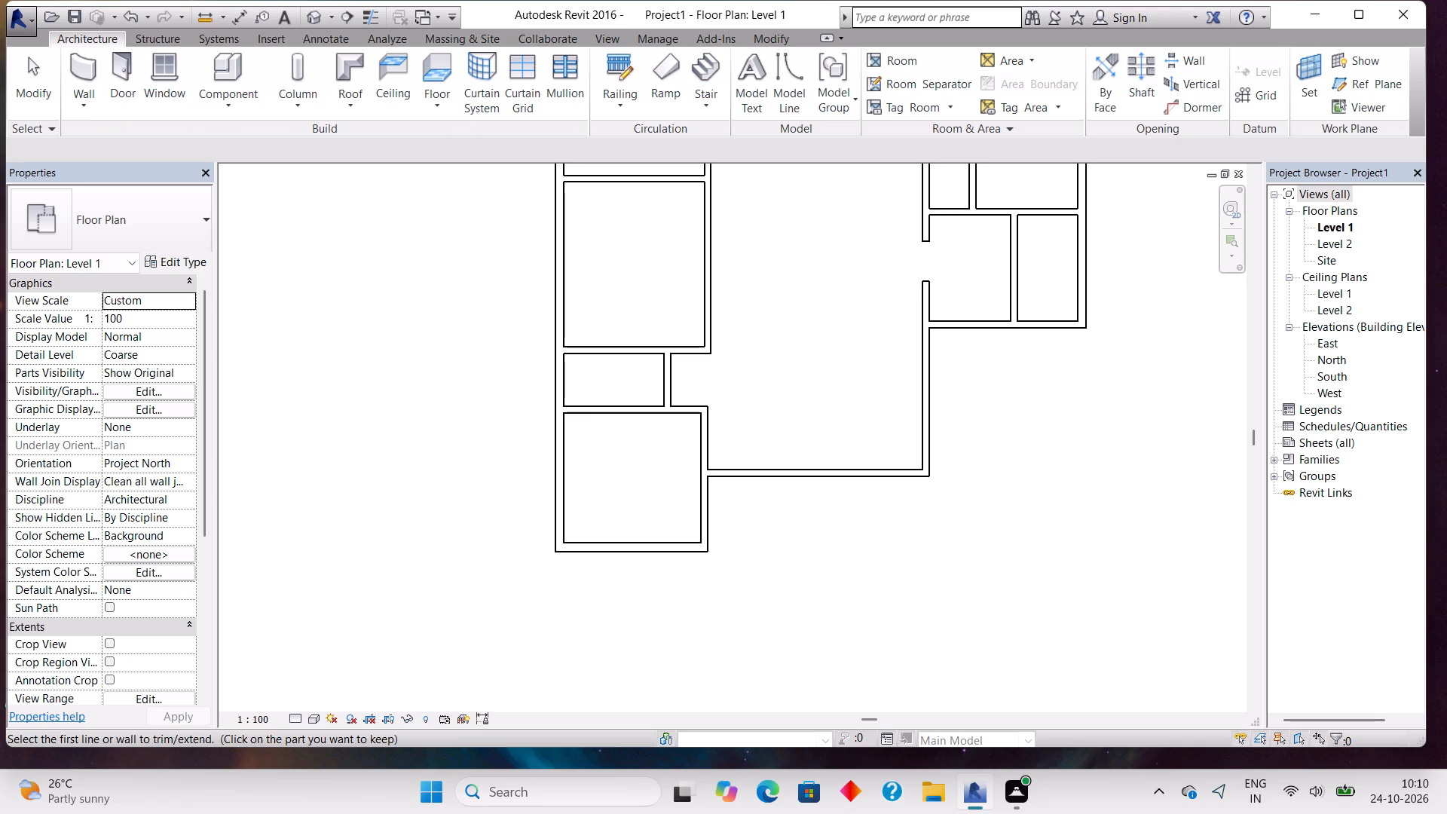
{"action": "left_click", "coordinate": [779, 80]}
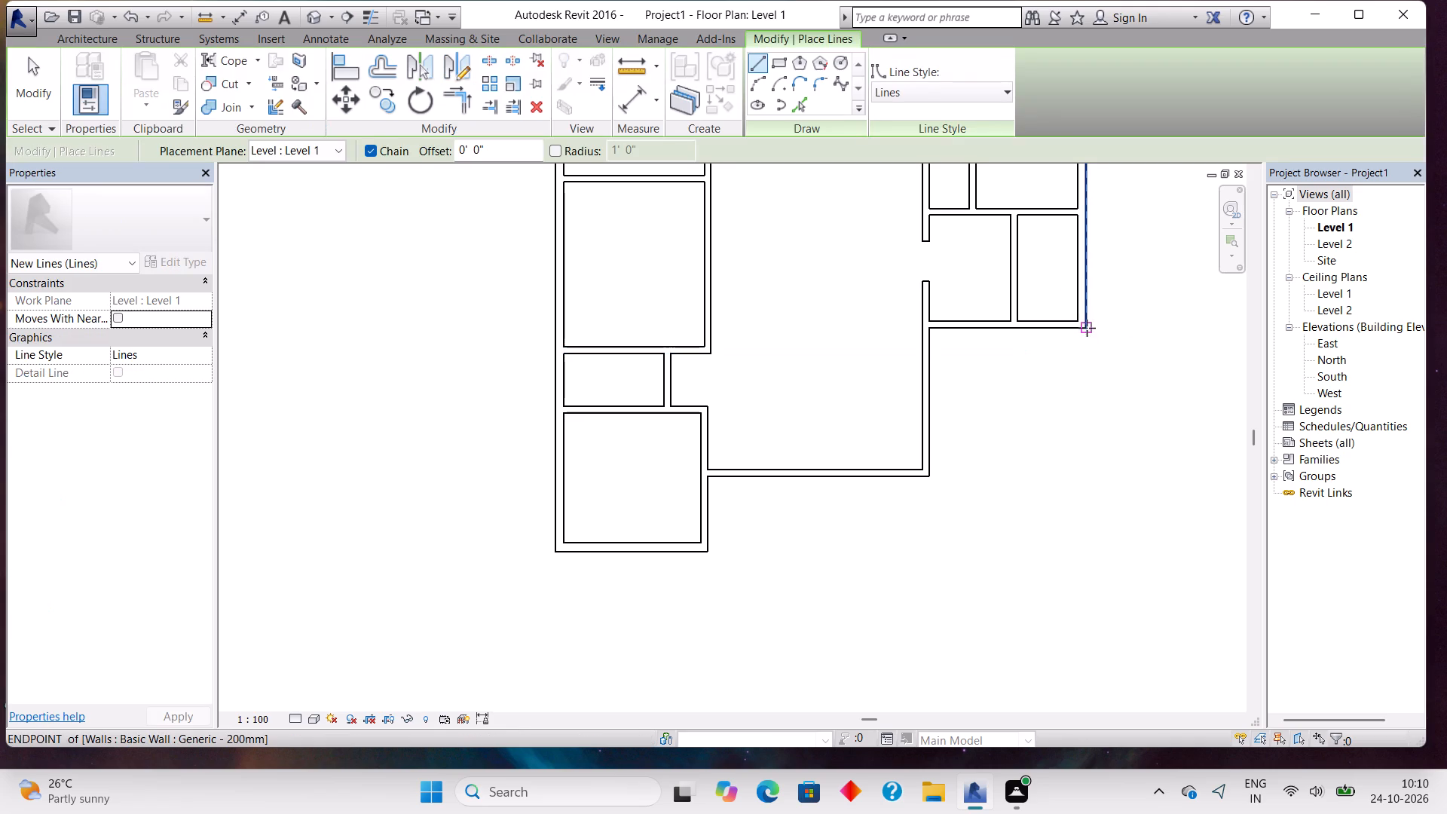
{"action": "left_click", "coordinate": [1087, 324]}
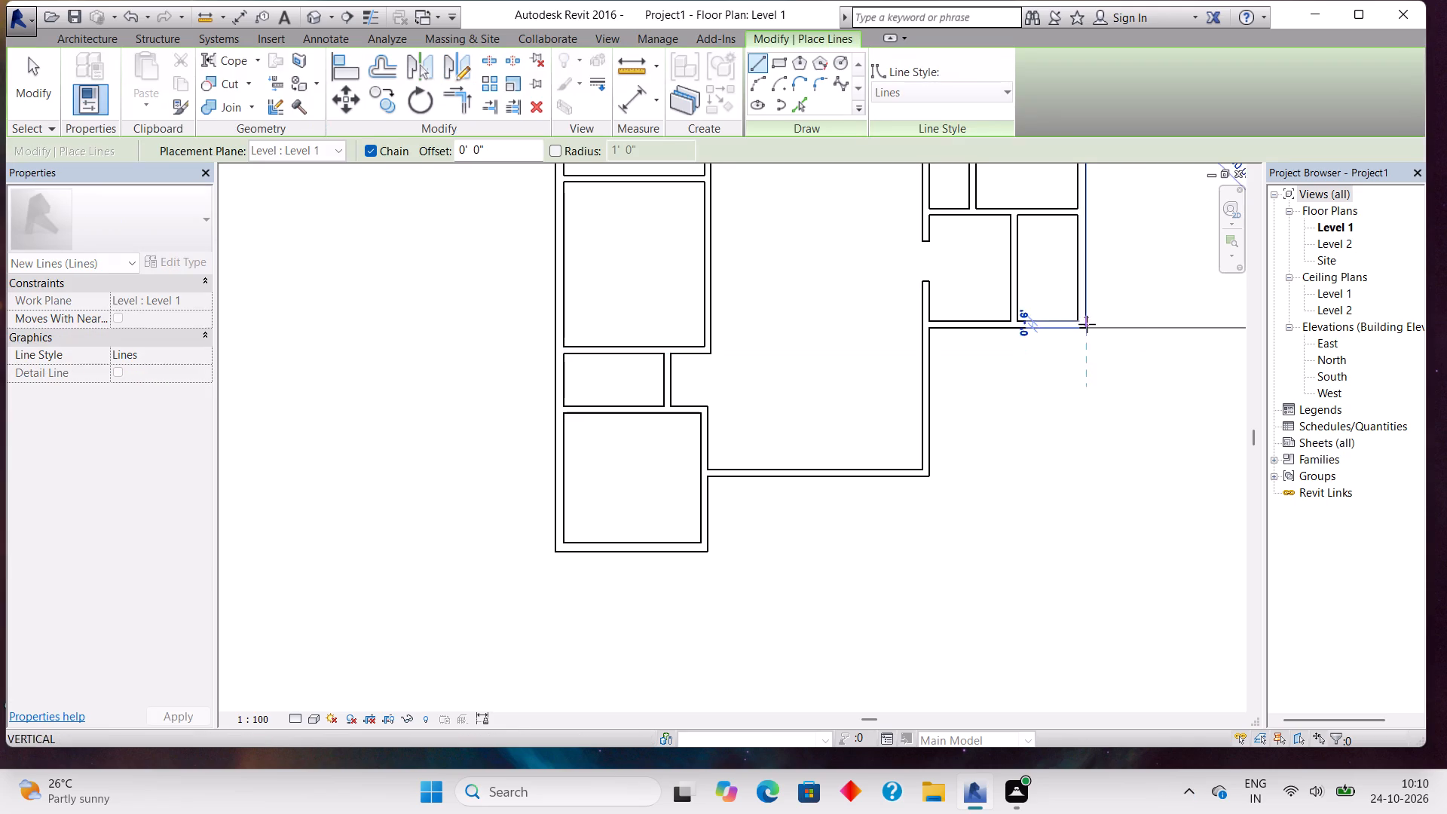
{"action": "key", "text": "Escape"}
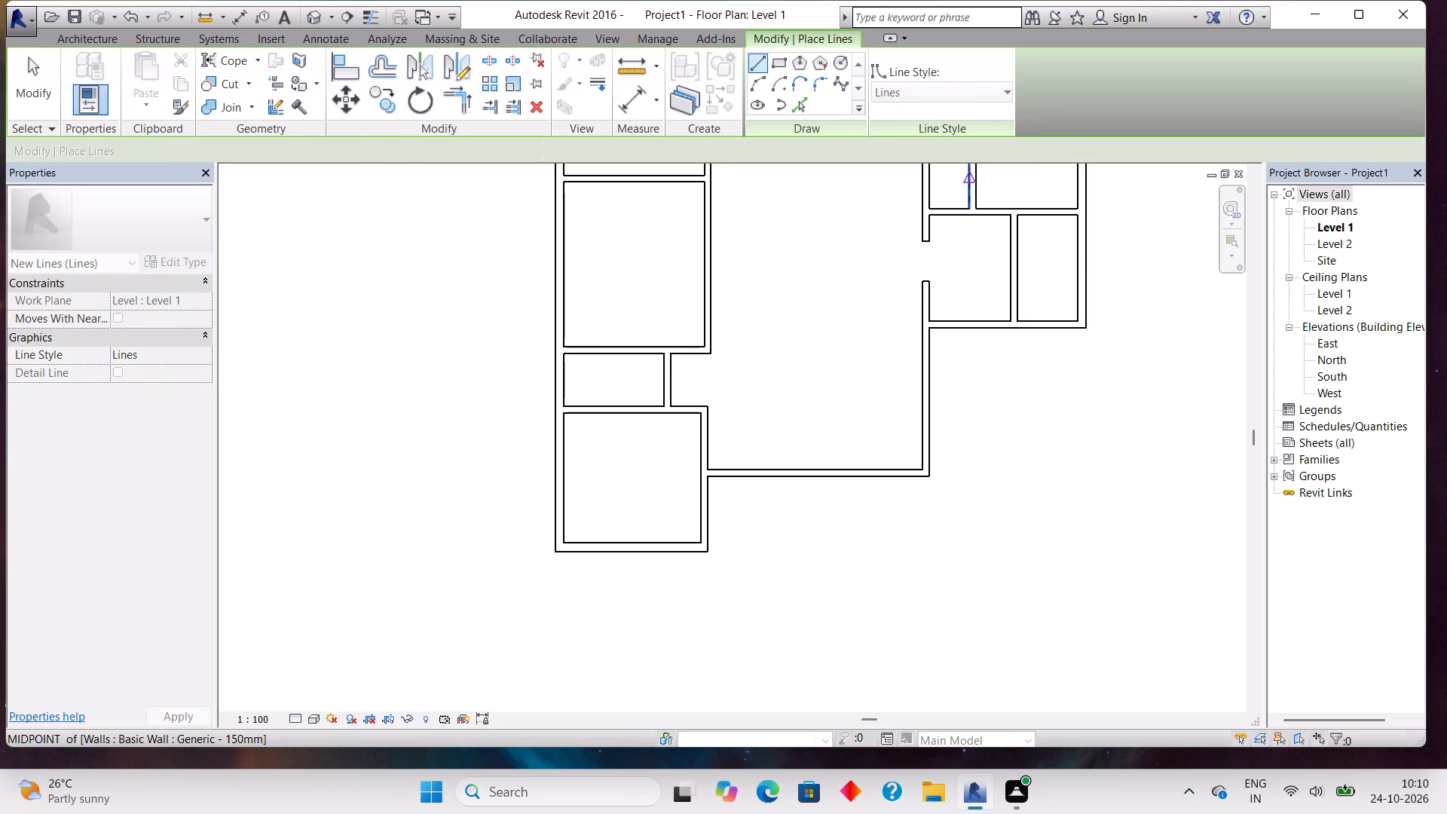
{"action": "left_click", "coordinate": [979, 99]}
{"action": "left_click", "coordinate": [1002, 326]}
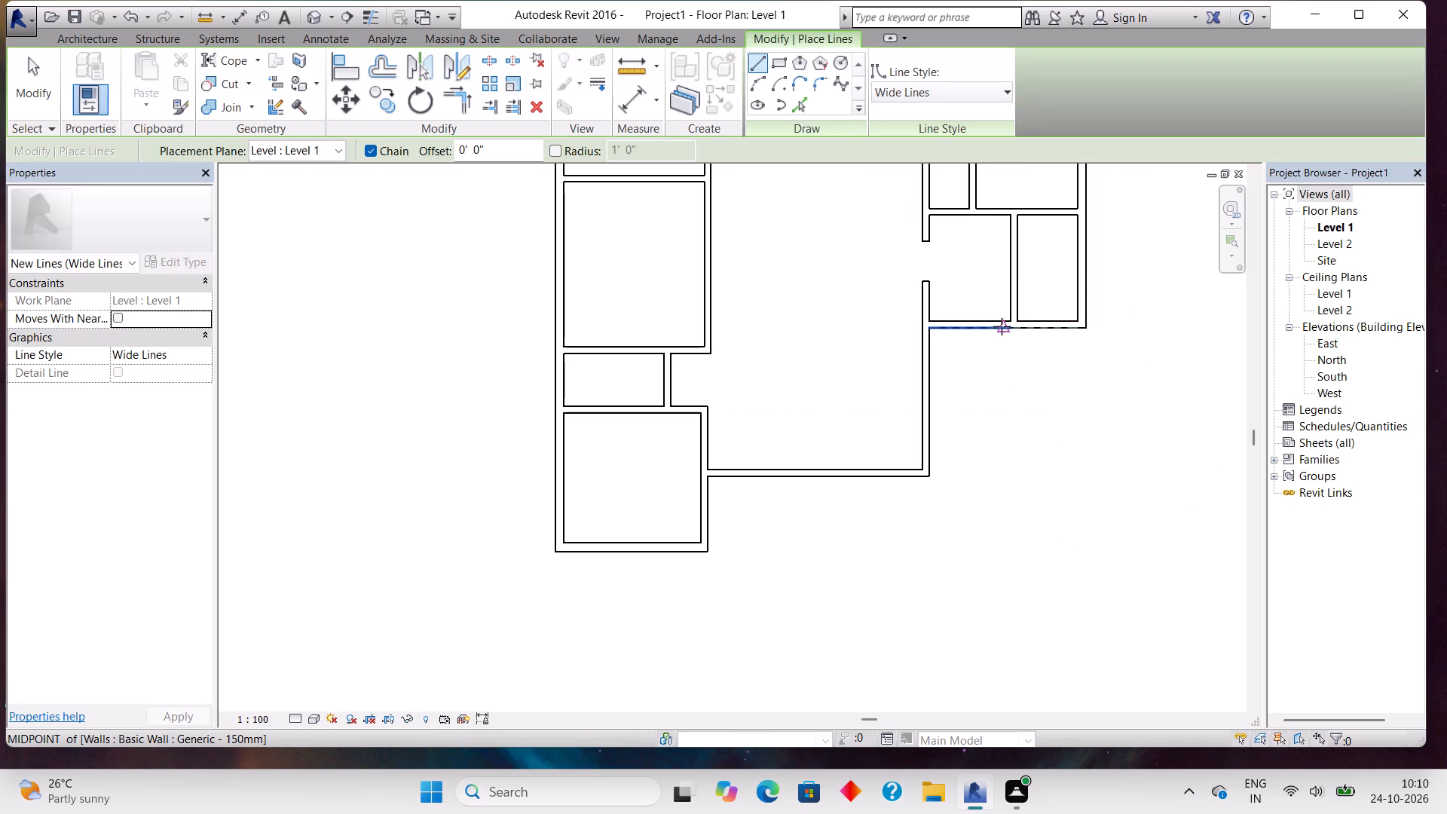
{"action": "left_click", "coordinate": [1085, 332]}
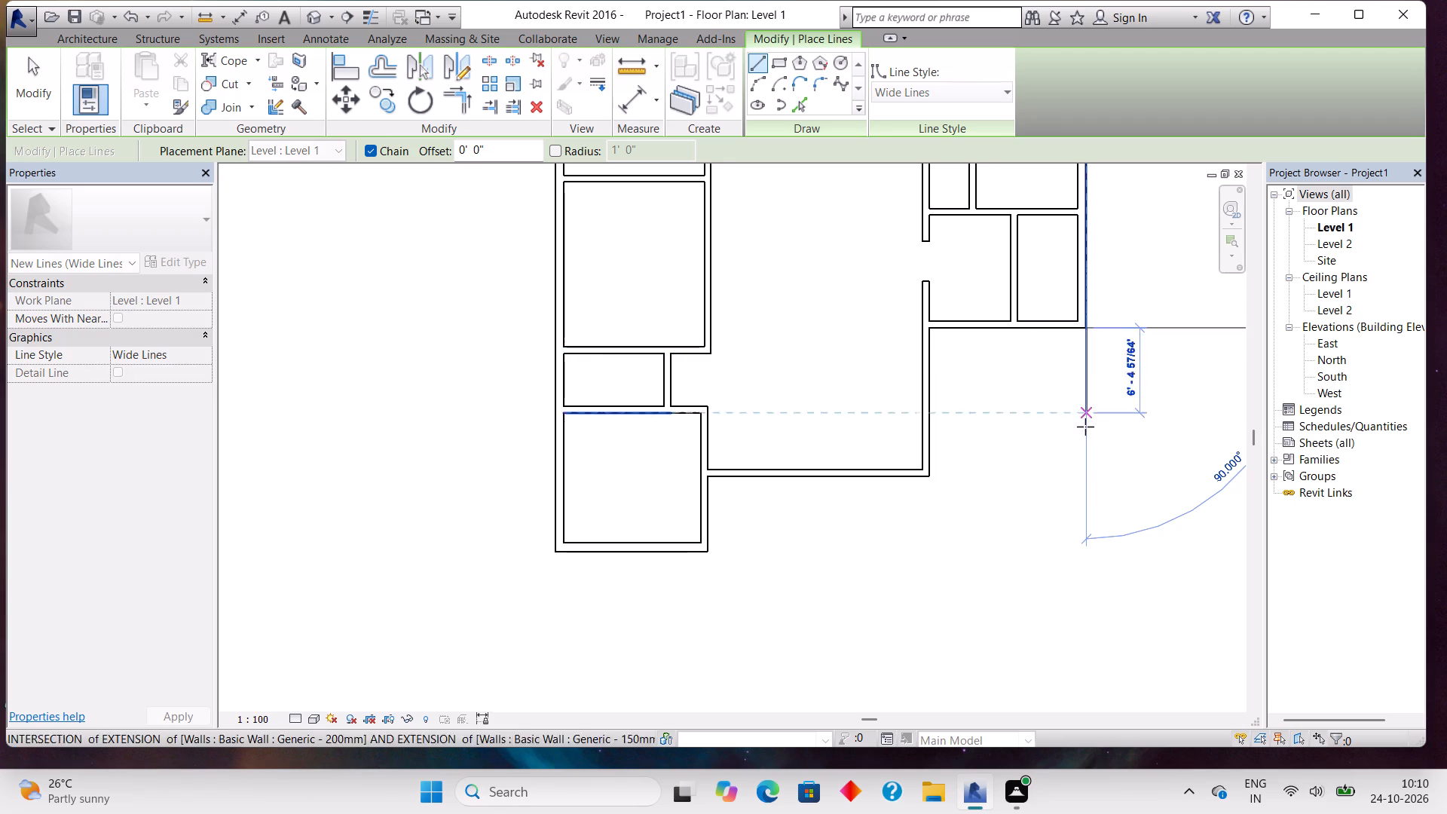
{"action": "left_click", "coordinate": [1082, 538]}
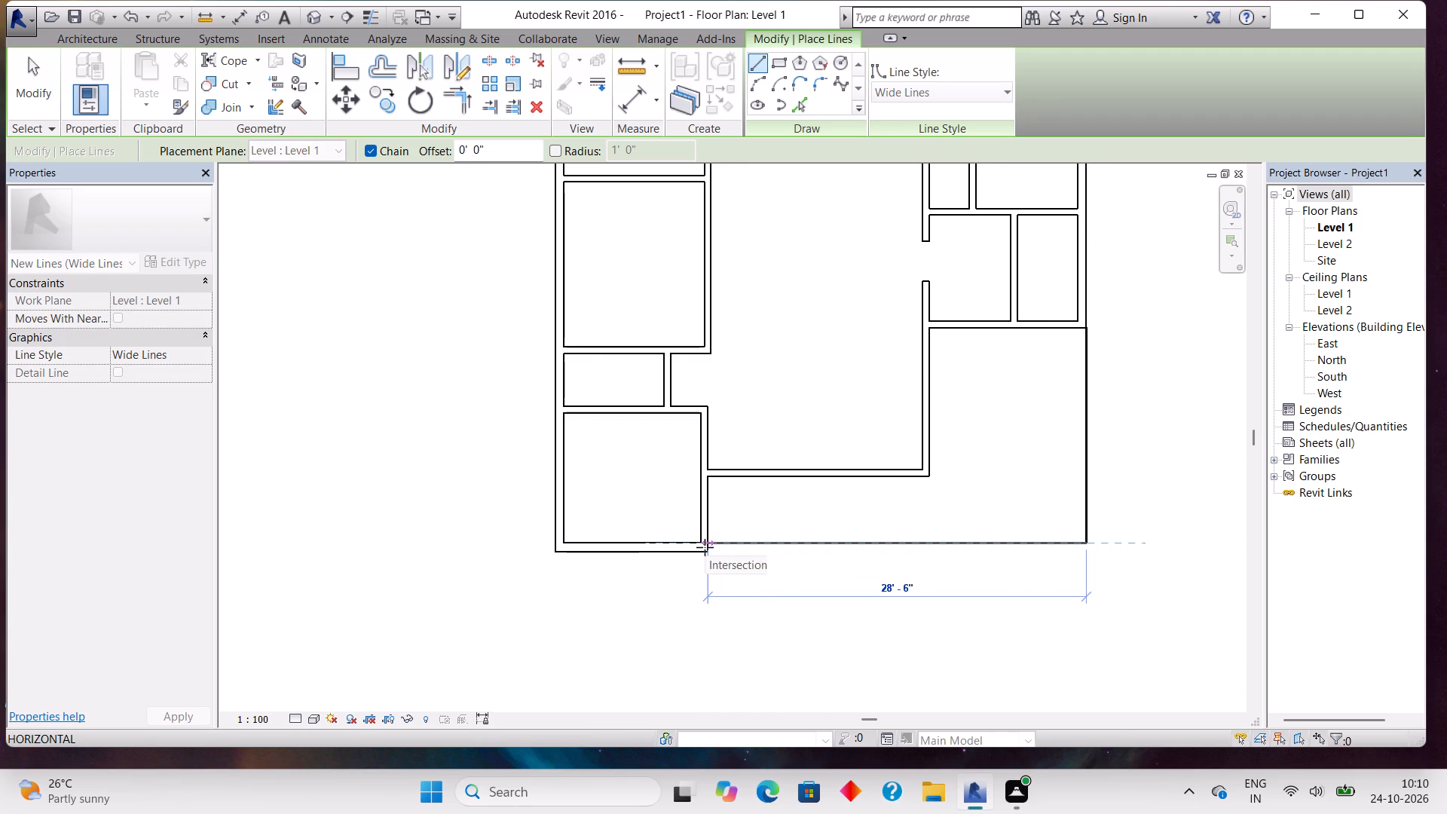
{"action": "left_click", "coordinate": [705, 547]}
{"action": "key", "text": "Escape"}
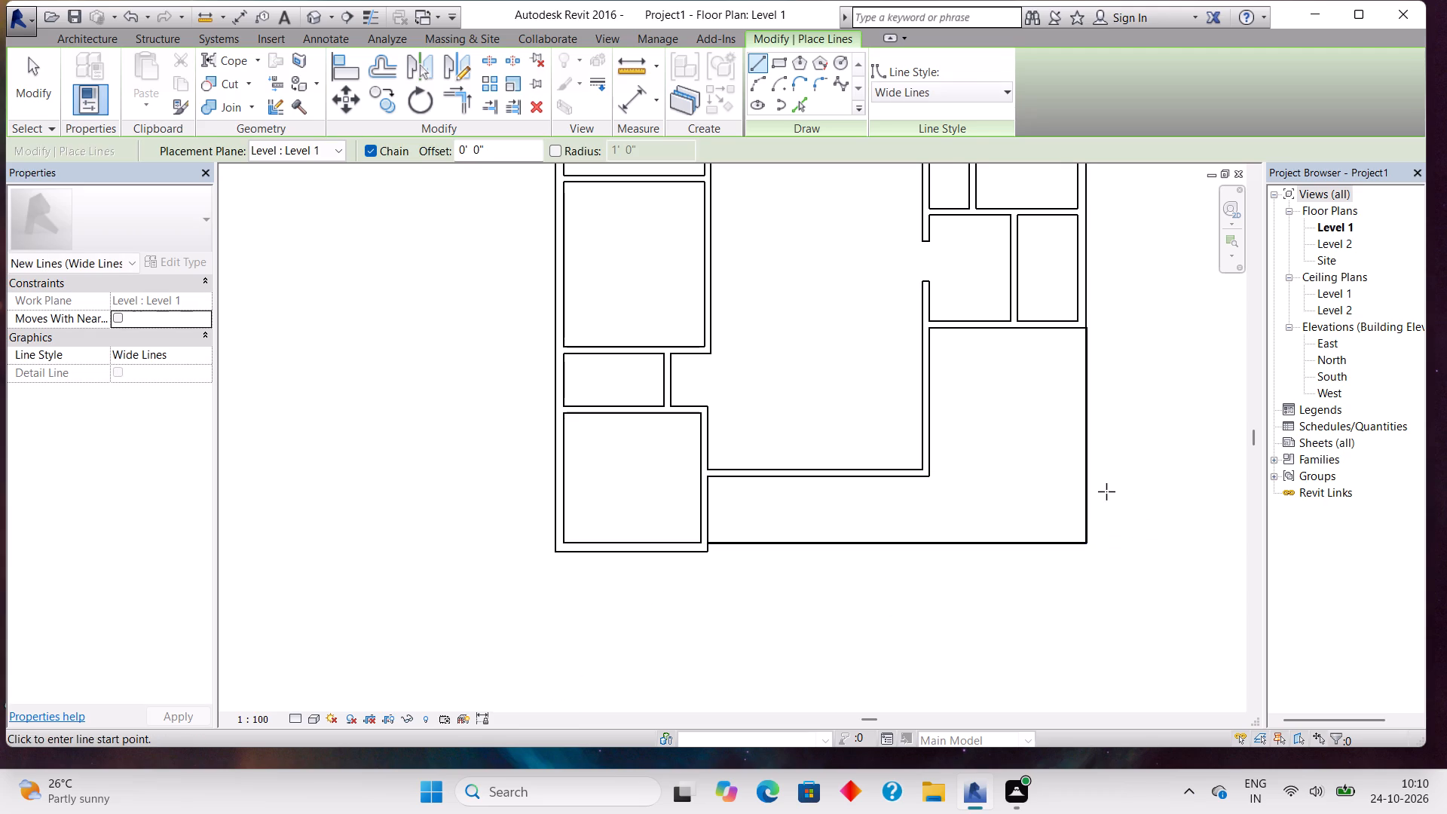
Measure the clear distance from the east-west wall's south face to the new southern model line.
{"action": "scroll", "coordinate": [1106, 491], "scroll_direction": "down", "scroll_amount": 2}
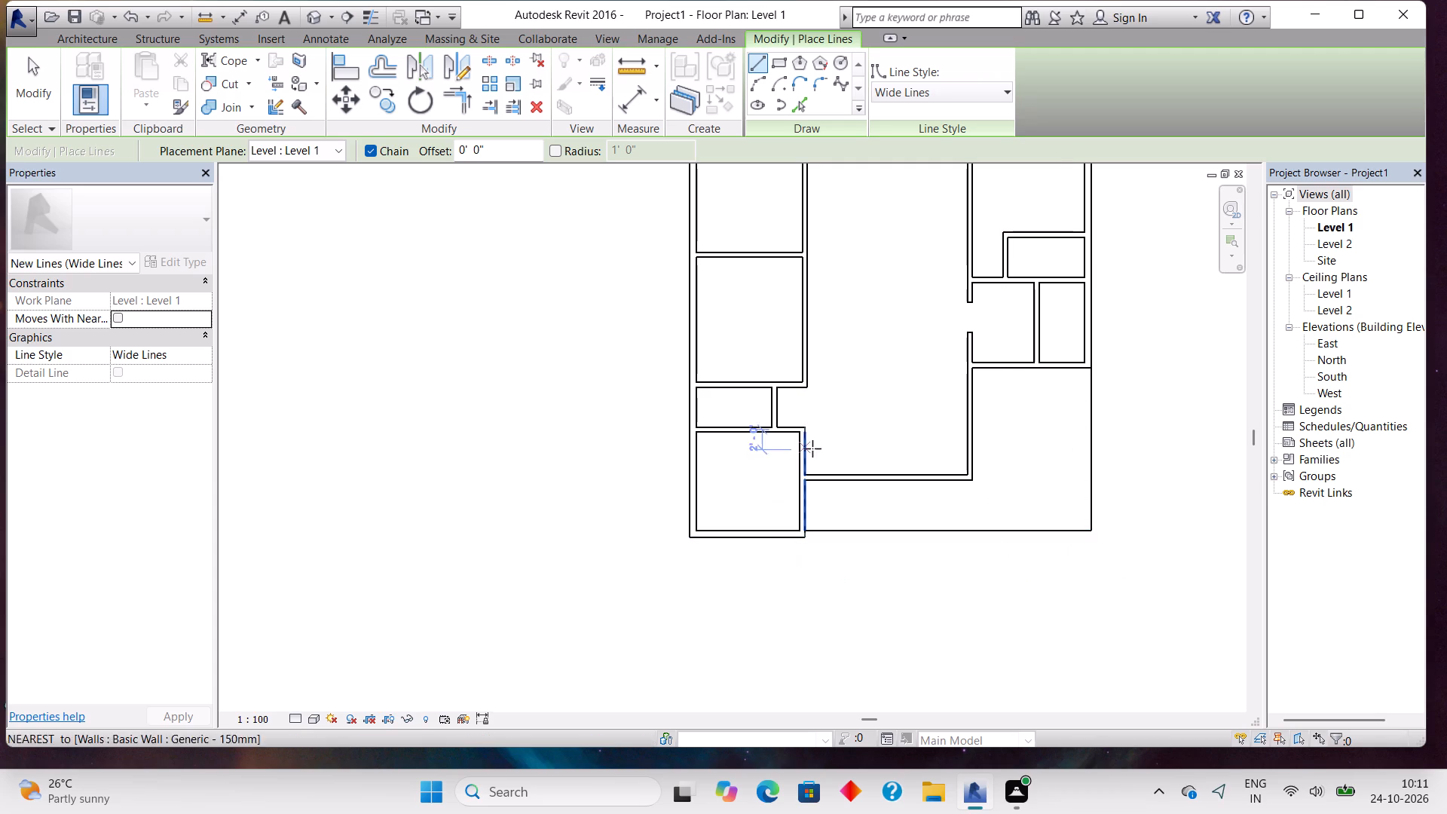
{"action": "left_click", "coordinate": [638, 95]}
{"action": "scroll", "coordinate": [816, 477], "scroll_direction": "up", "scroll_amount": 3}
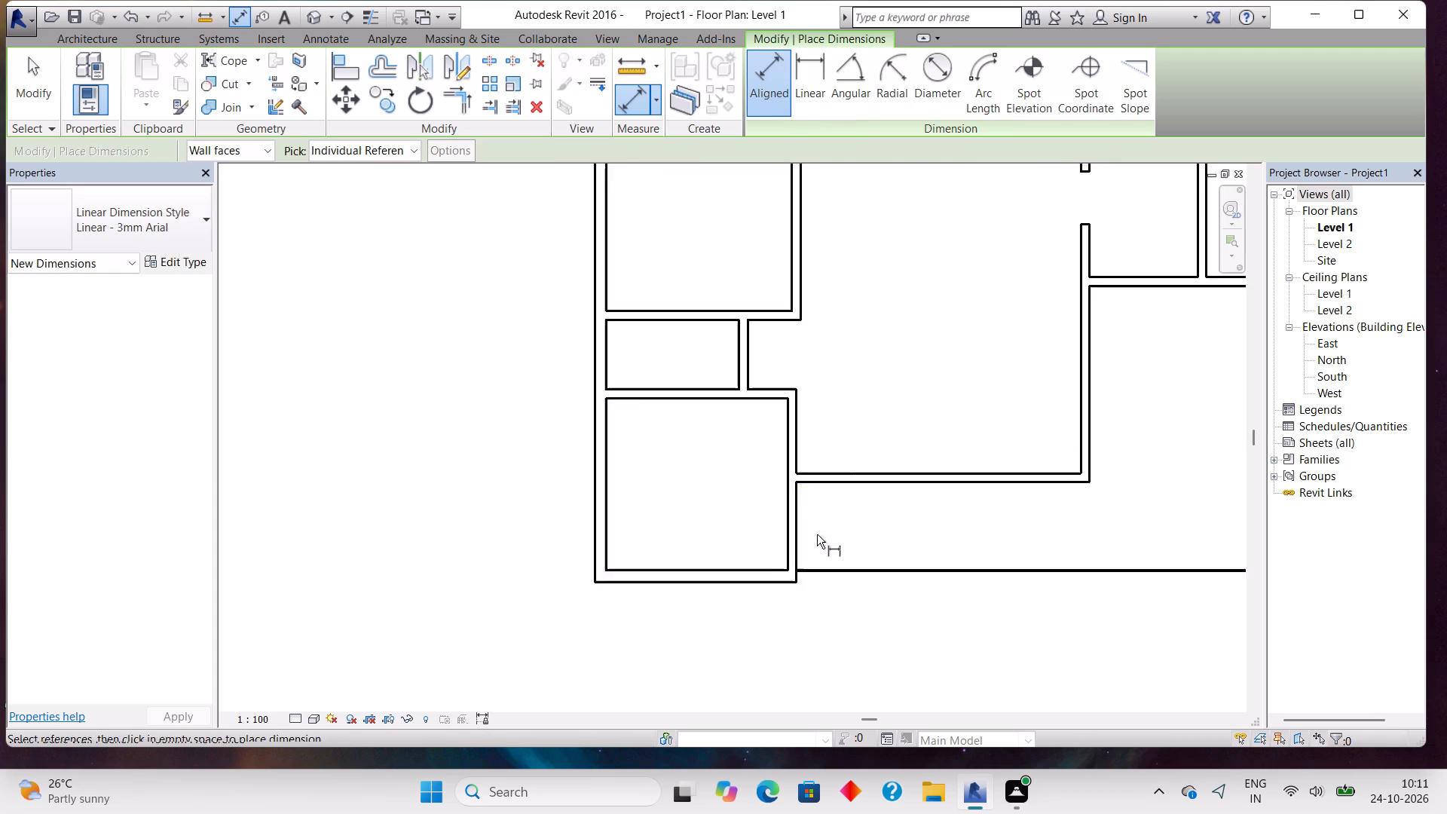
{"action": "scroll", "coordinate": [817, 534], "scroll_direction": "up", "scroll_amount": 5}
{"action": "left_click", "coordinate": [1051, 433]}
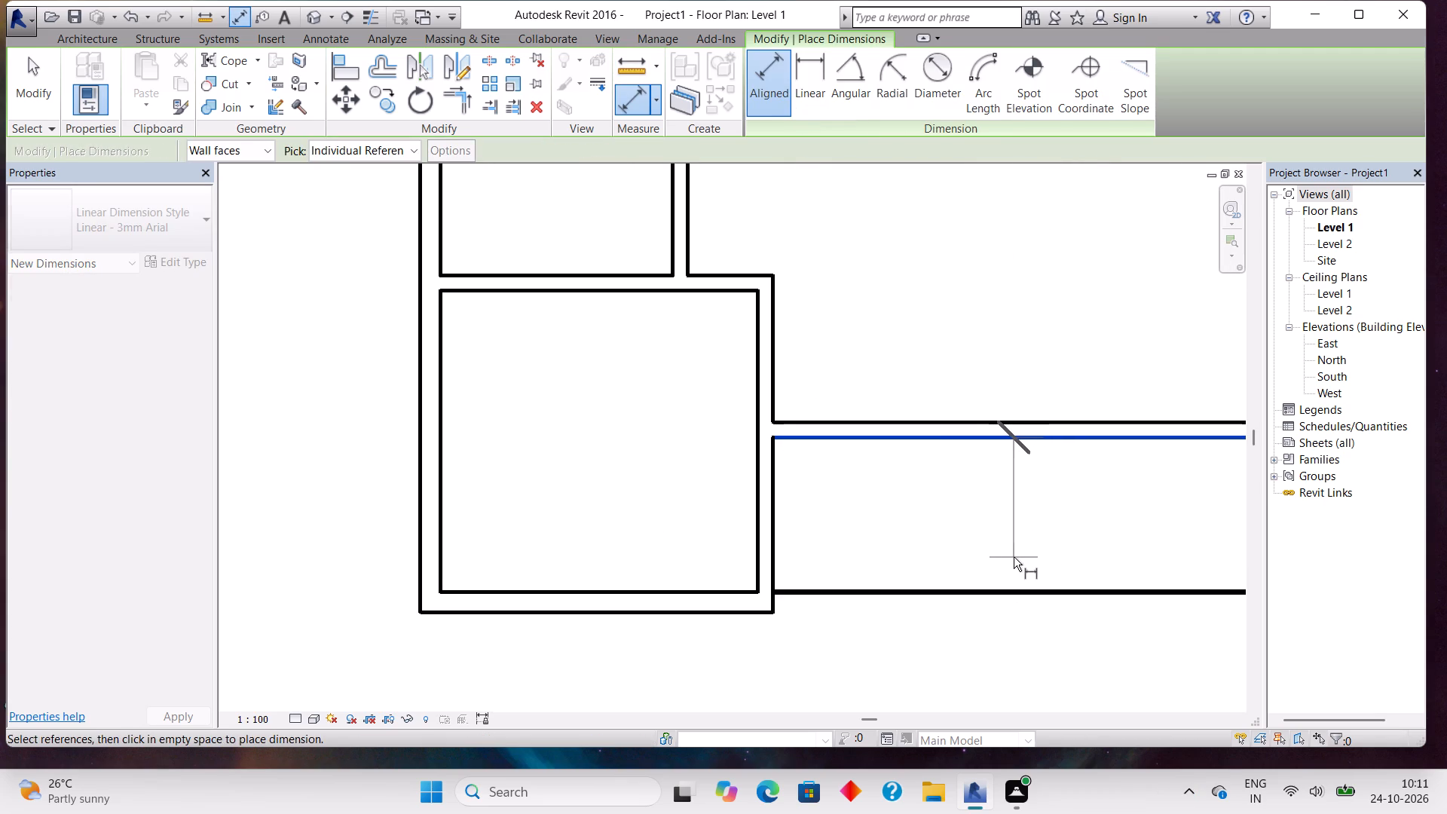
{"action": "left_click", "coordinate": [1014, 595]}
{"action": "scroll", "coordinate": [1003, 552], "scroll_direction": "down", "scroll_amount": 2}
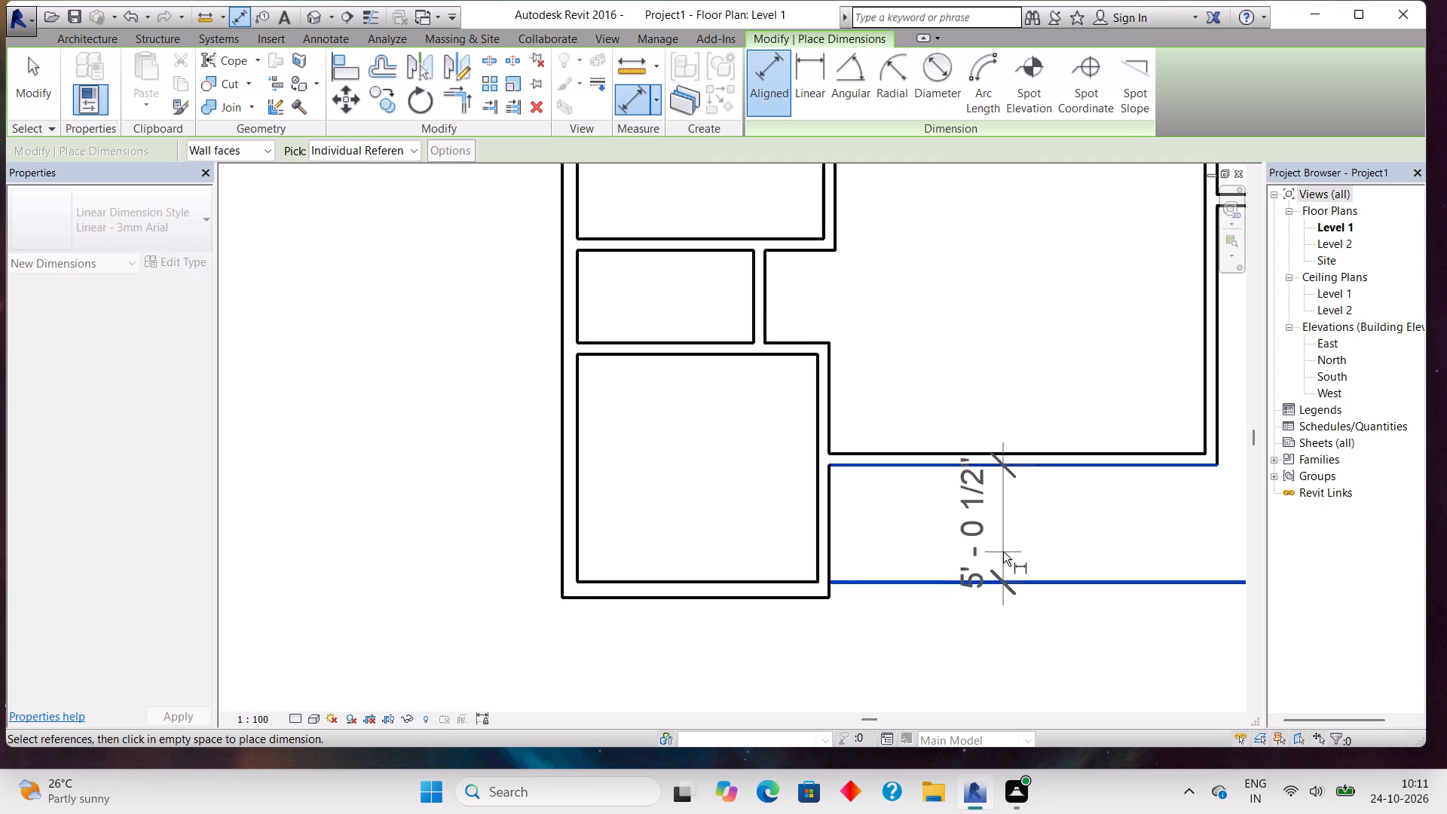
{"action": "scroll", "coordinate": [1003, 552], "scroll_direction": "down", "scroll_amount": 4}
{"action": "middle_click_drag", "start_coordinate": [1170, 544], "coordinate": [856, 553]}
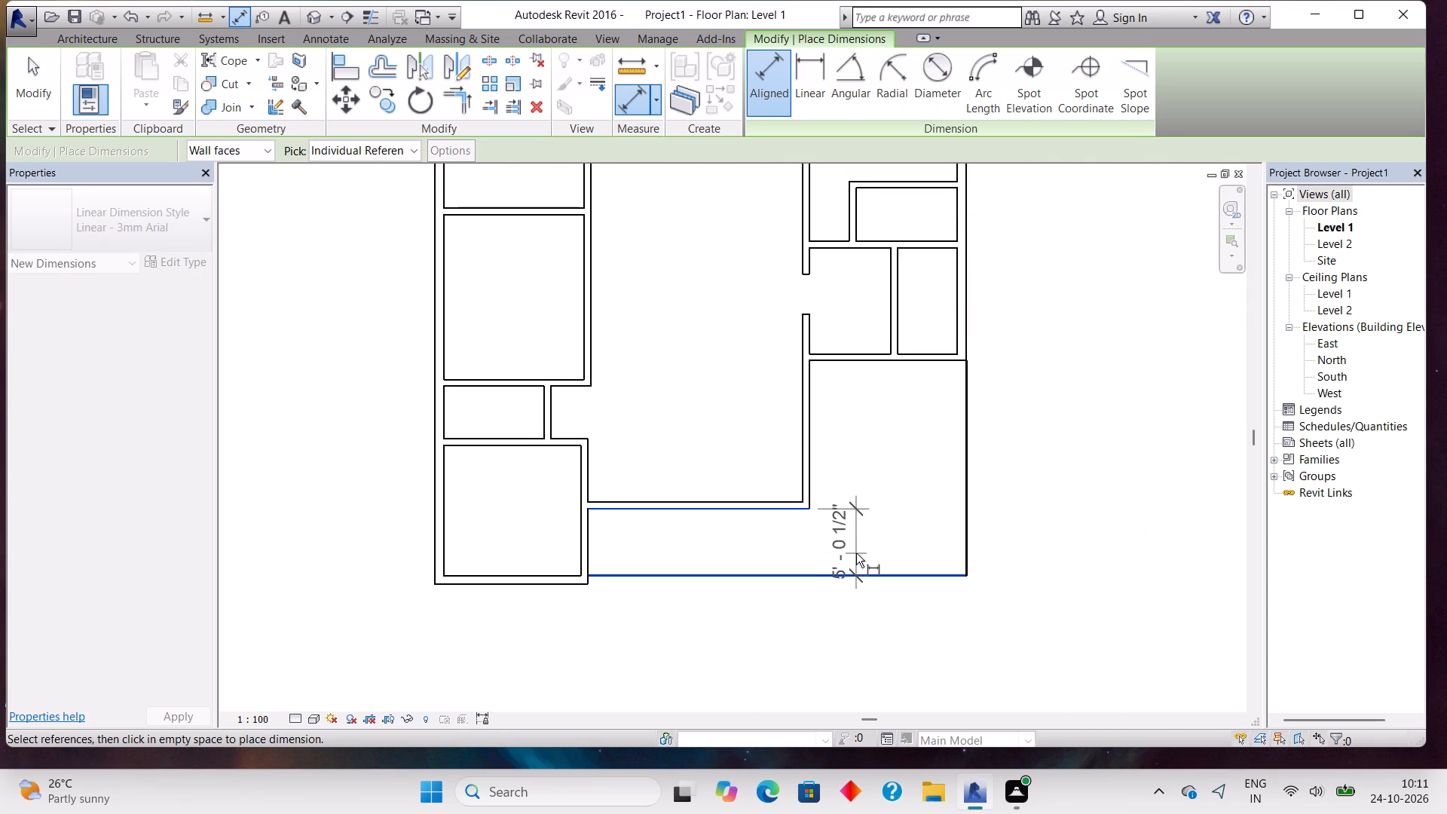
{"action": "scroll", "coordinate": [850, 519], "scroll_direction": "up", "scroll_amount": 5}
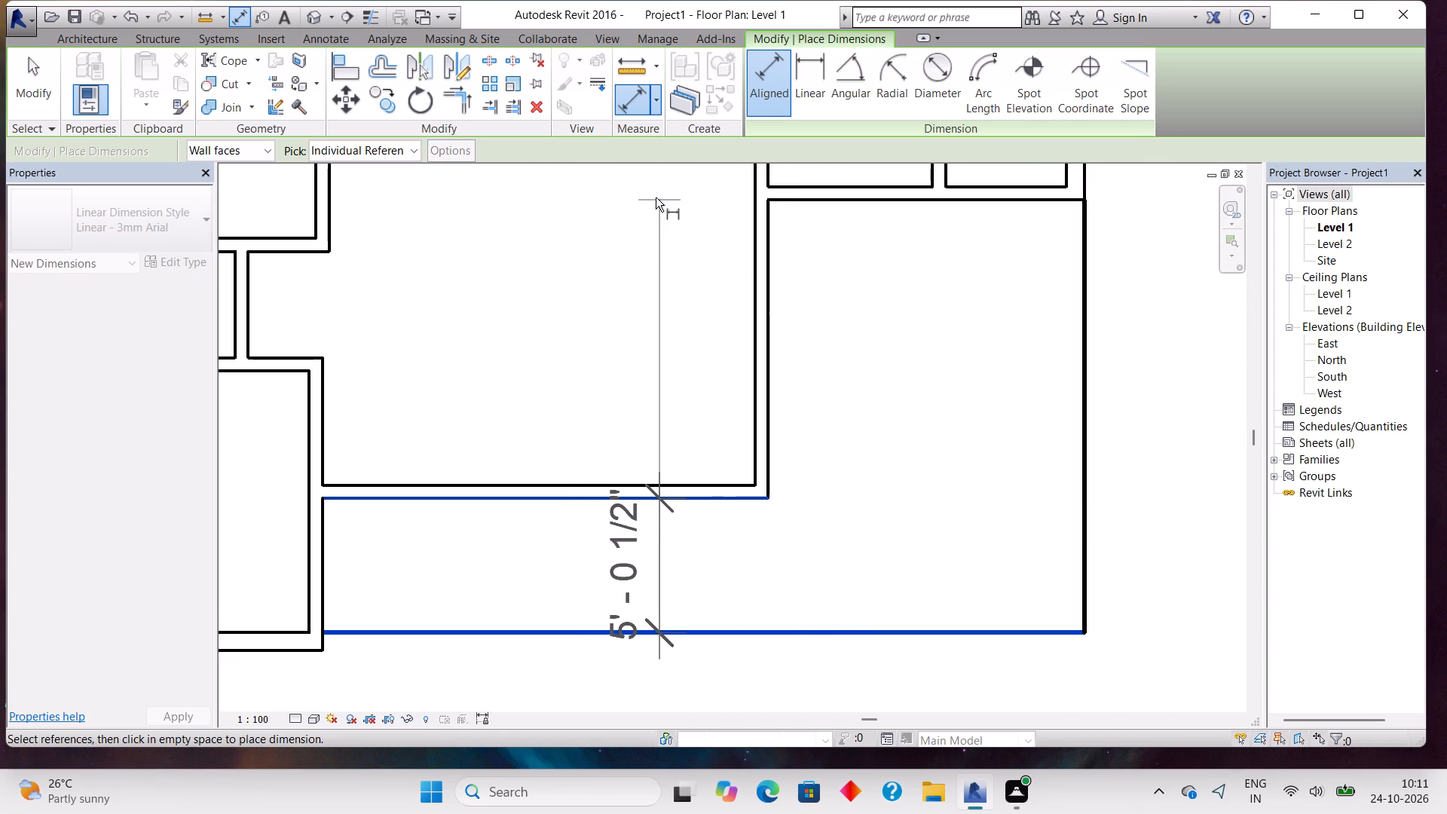
Draw a Wide Lines model line about 5'-0" south from the east-west wall's outer east corner to the southern model line.
{"action": "left_click", "coordinate": [112, 43]}
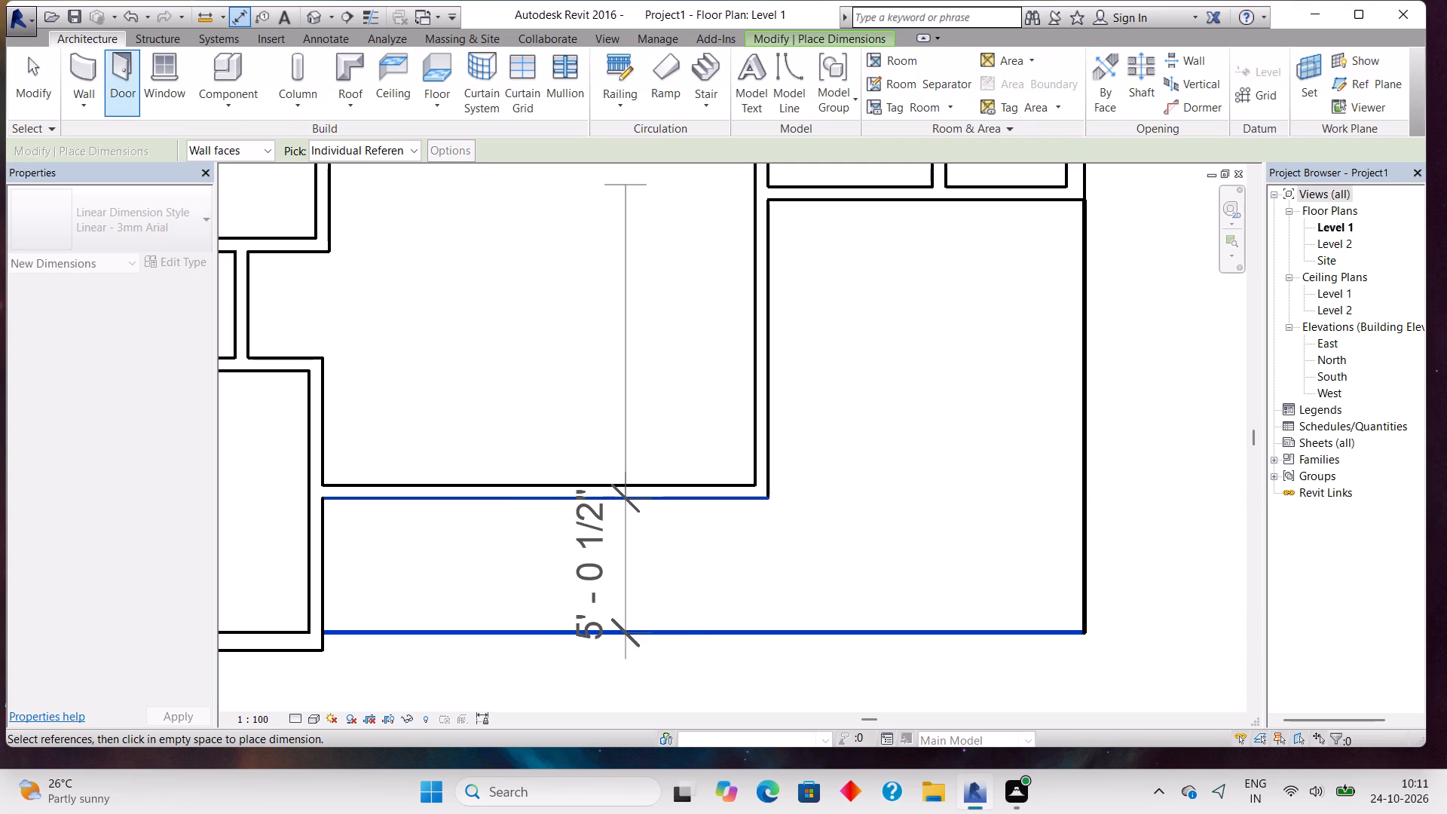
{"action": "left_click", "coordinate": [778, 99]}
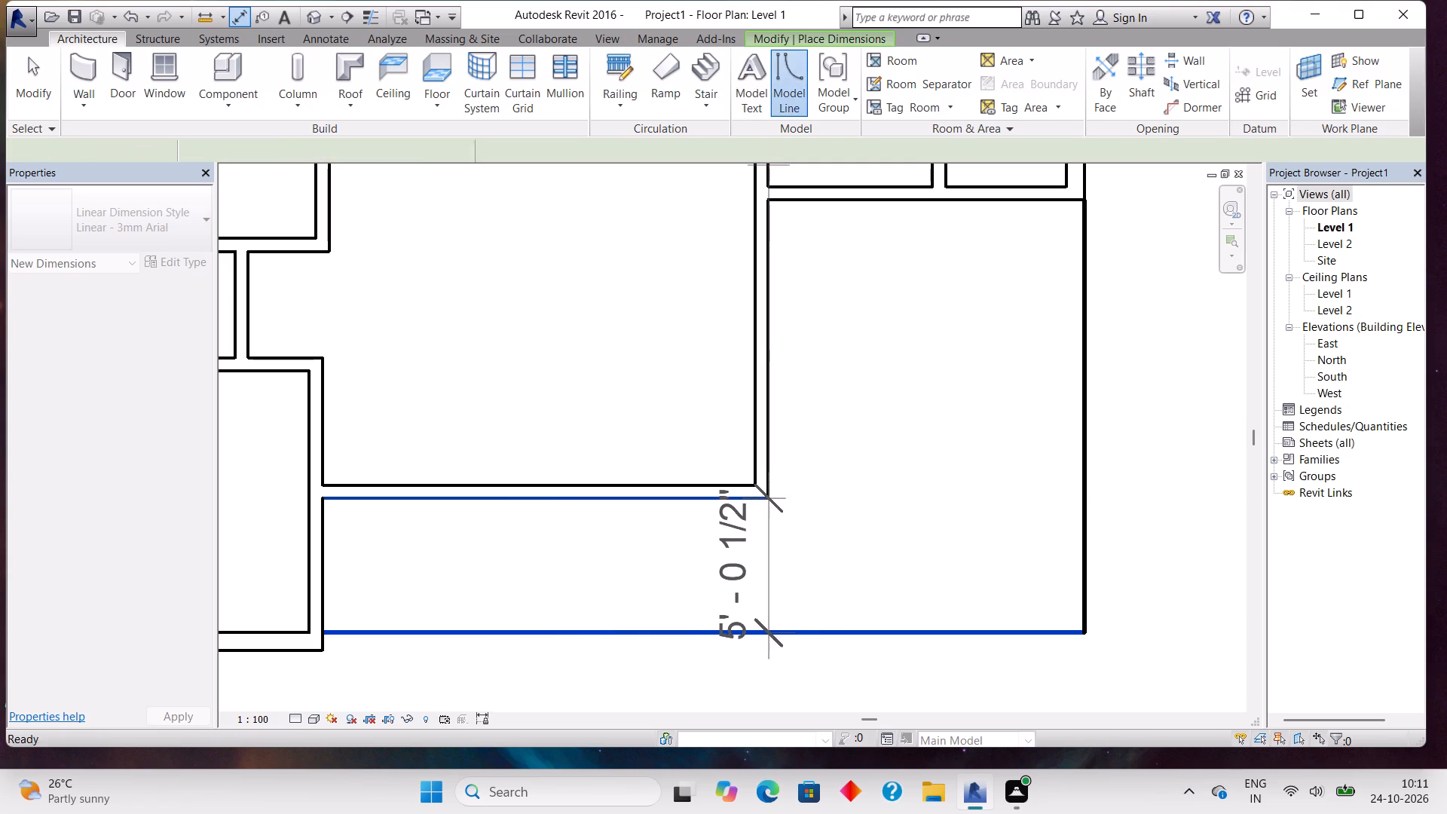
{"action": "middle_click_drag", "start_coordinate": [951, 533], "coordinate": [440, 452]}
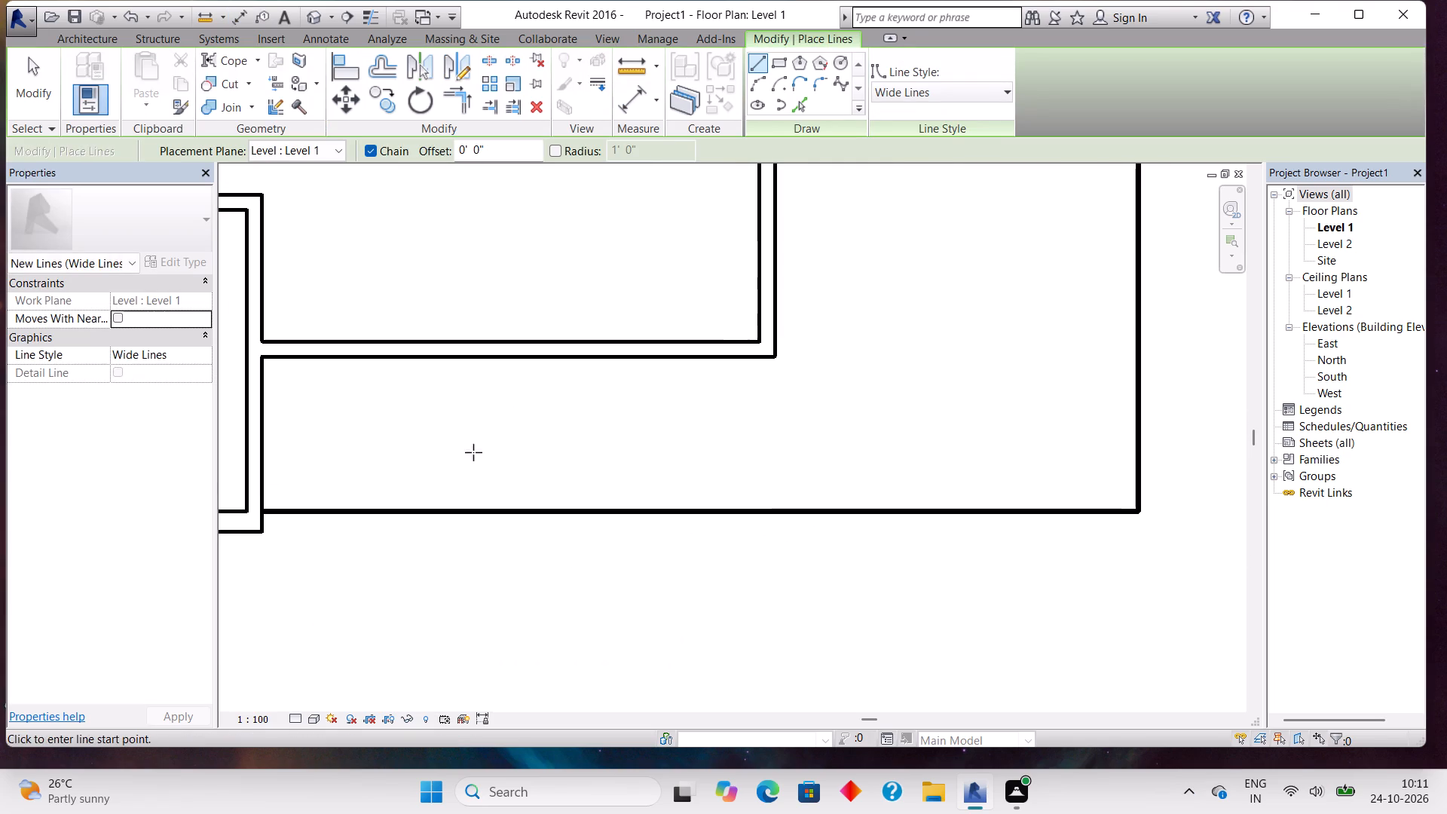
{"action": "left_click", "coordinate": [778, 363]}
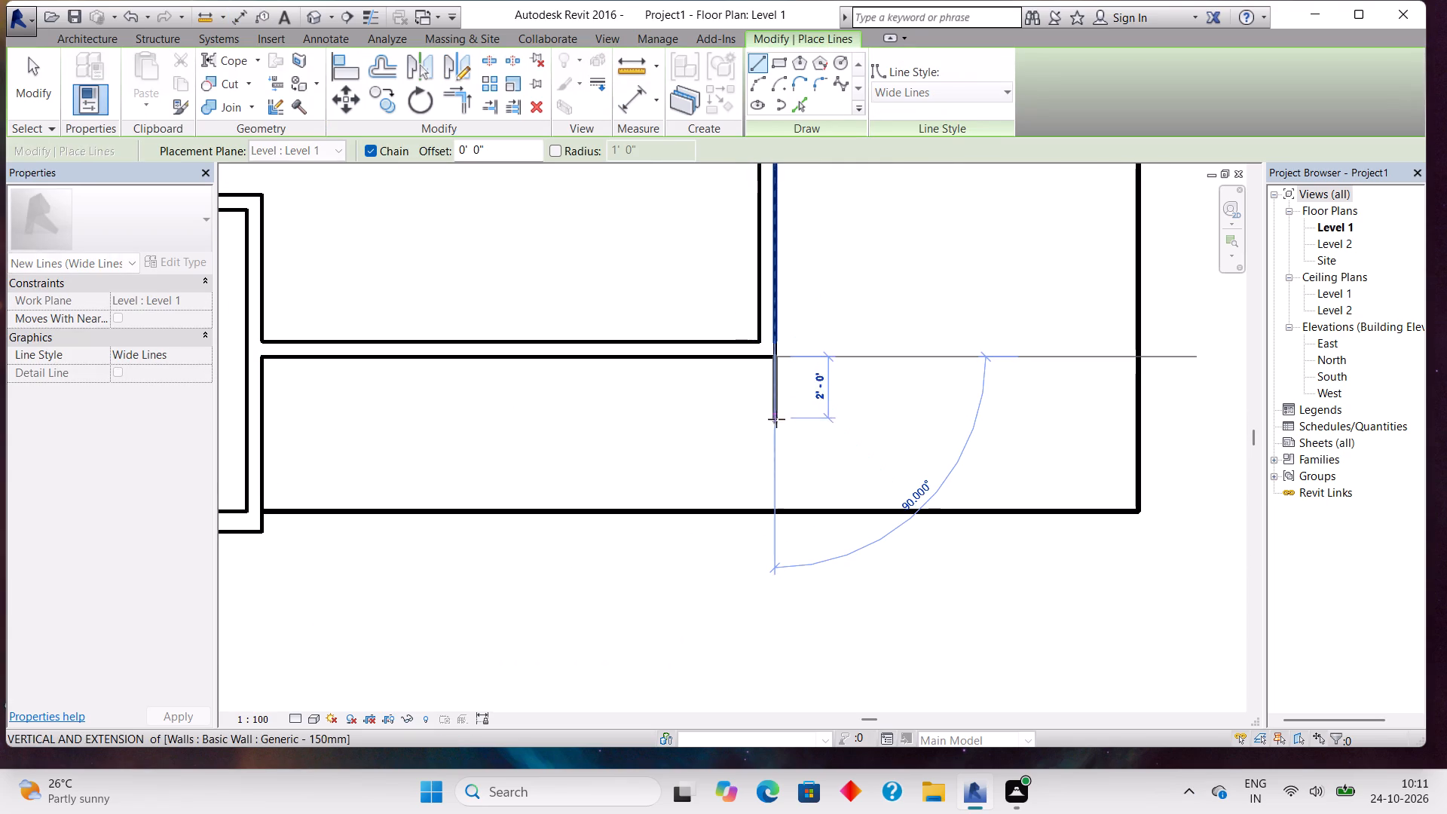
{"action": "left_click", "coordinate": [773, 503]}
{"action": "scroll", "coordinate": [779, 454], "scroll_direction": "down", "scroll_amount": 7}
{"action": "middle_click_drag", "start_coordinate": [849, 357], "coordinate": [889, 464]}
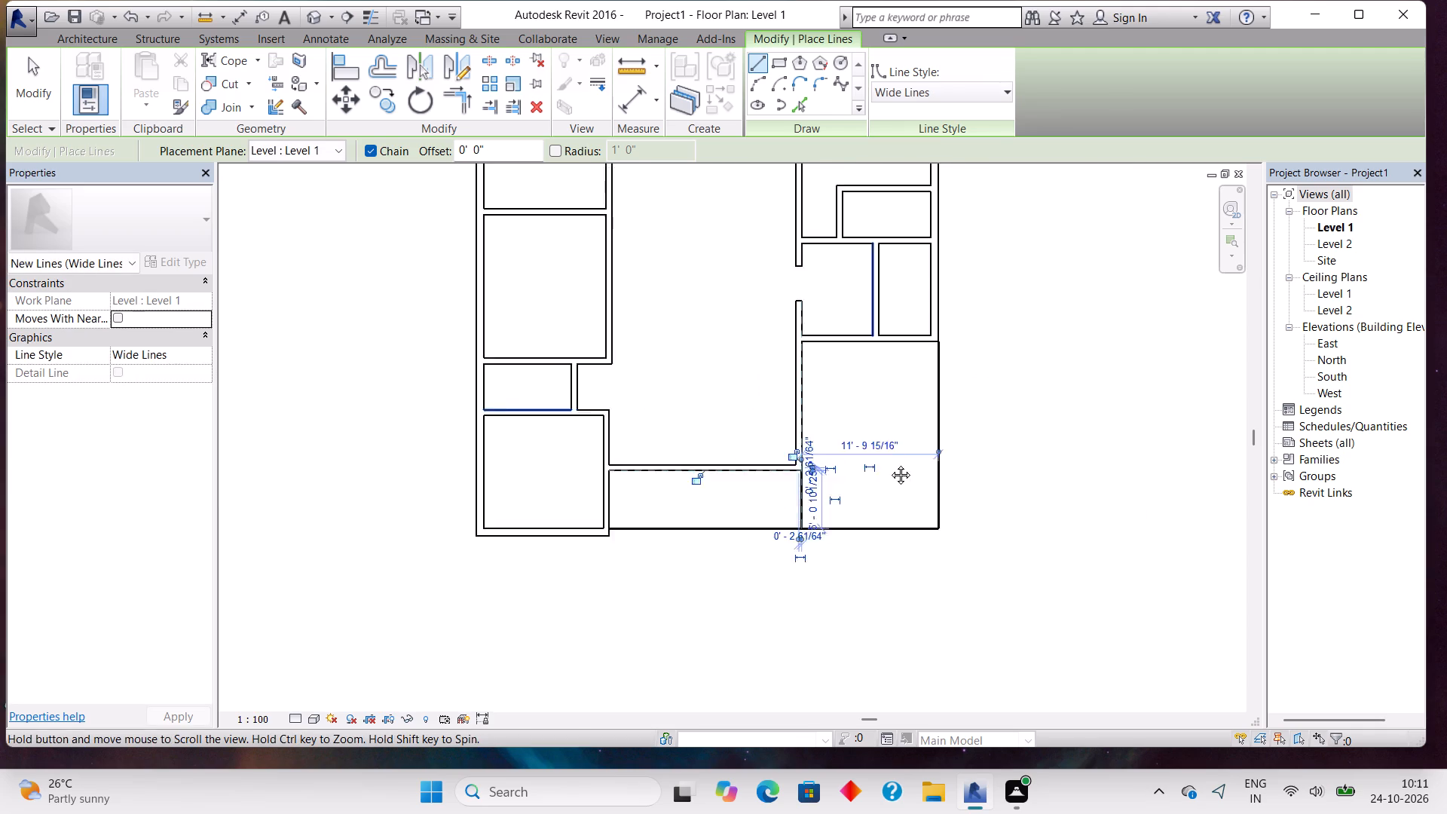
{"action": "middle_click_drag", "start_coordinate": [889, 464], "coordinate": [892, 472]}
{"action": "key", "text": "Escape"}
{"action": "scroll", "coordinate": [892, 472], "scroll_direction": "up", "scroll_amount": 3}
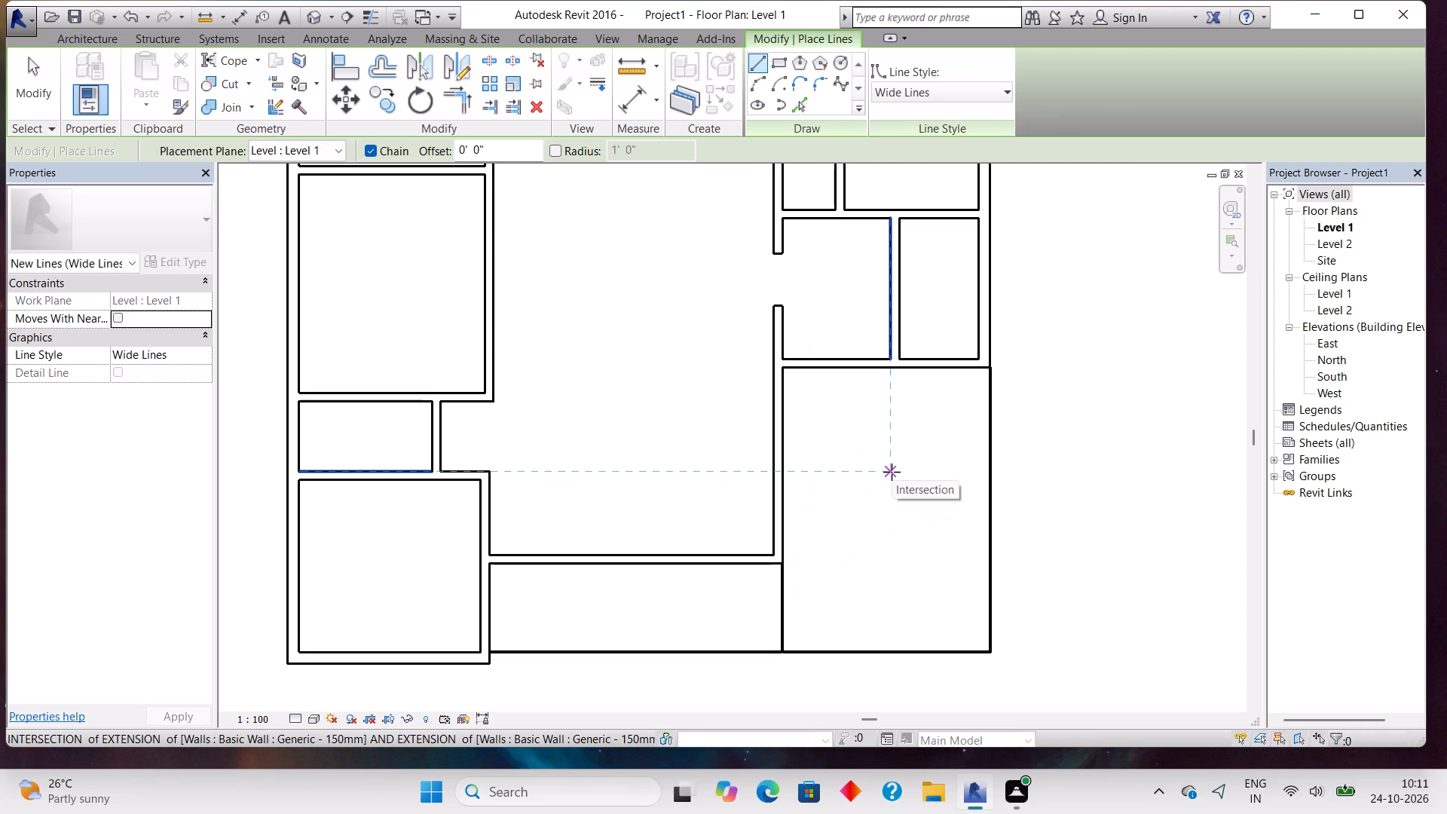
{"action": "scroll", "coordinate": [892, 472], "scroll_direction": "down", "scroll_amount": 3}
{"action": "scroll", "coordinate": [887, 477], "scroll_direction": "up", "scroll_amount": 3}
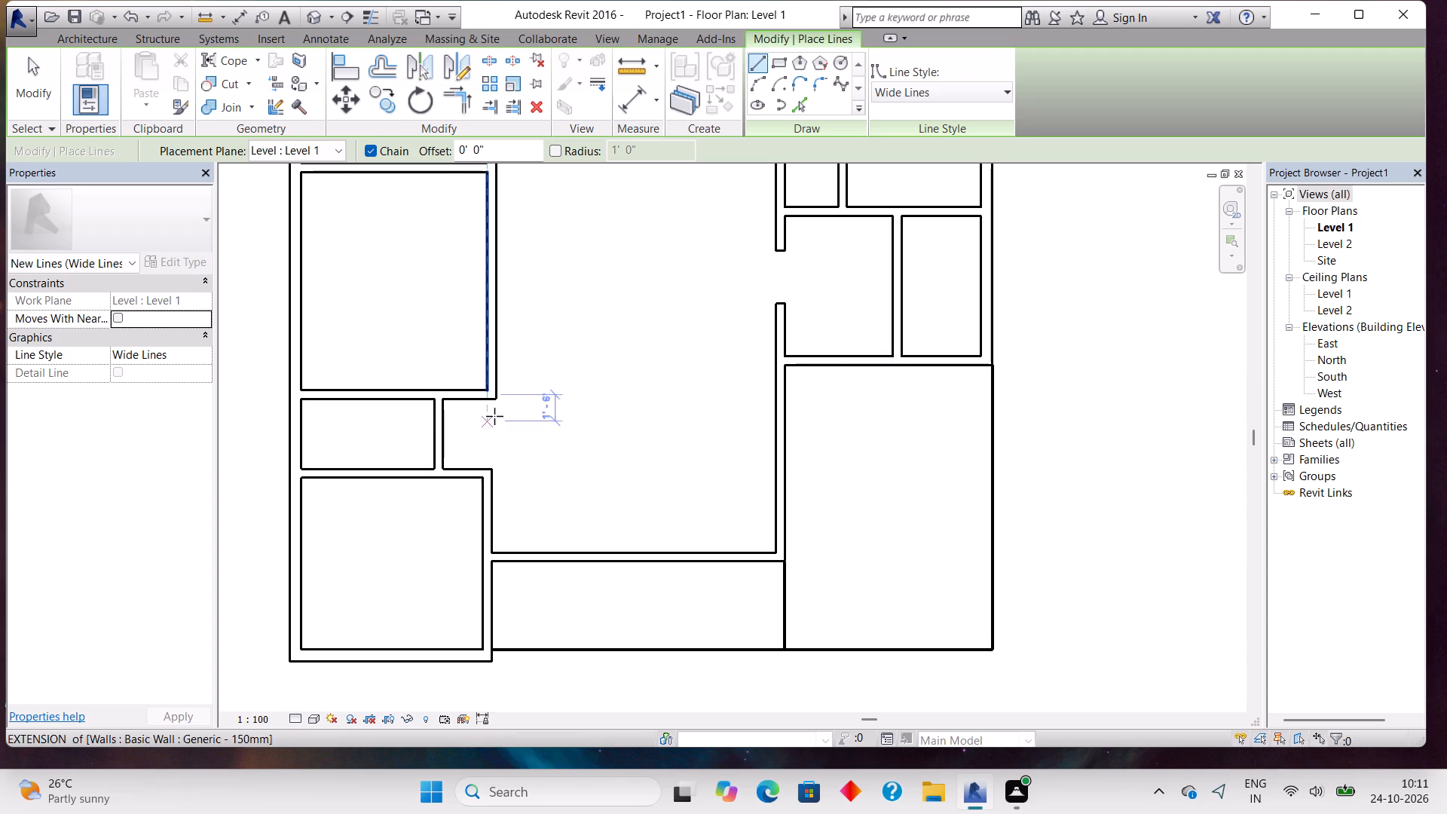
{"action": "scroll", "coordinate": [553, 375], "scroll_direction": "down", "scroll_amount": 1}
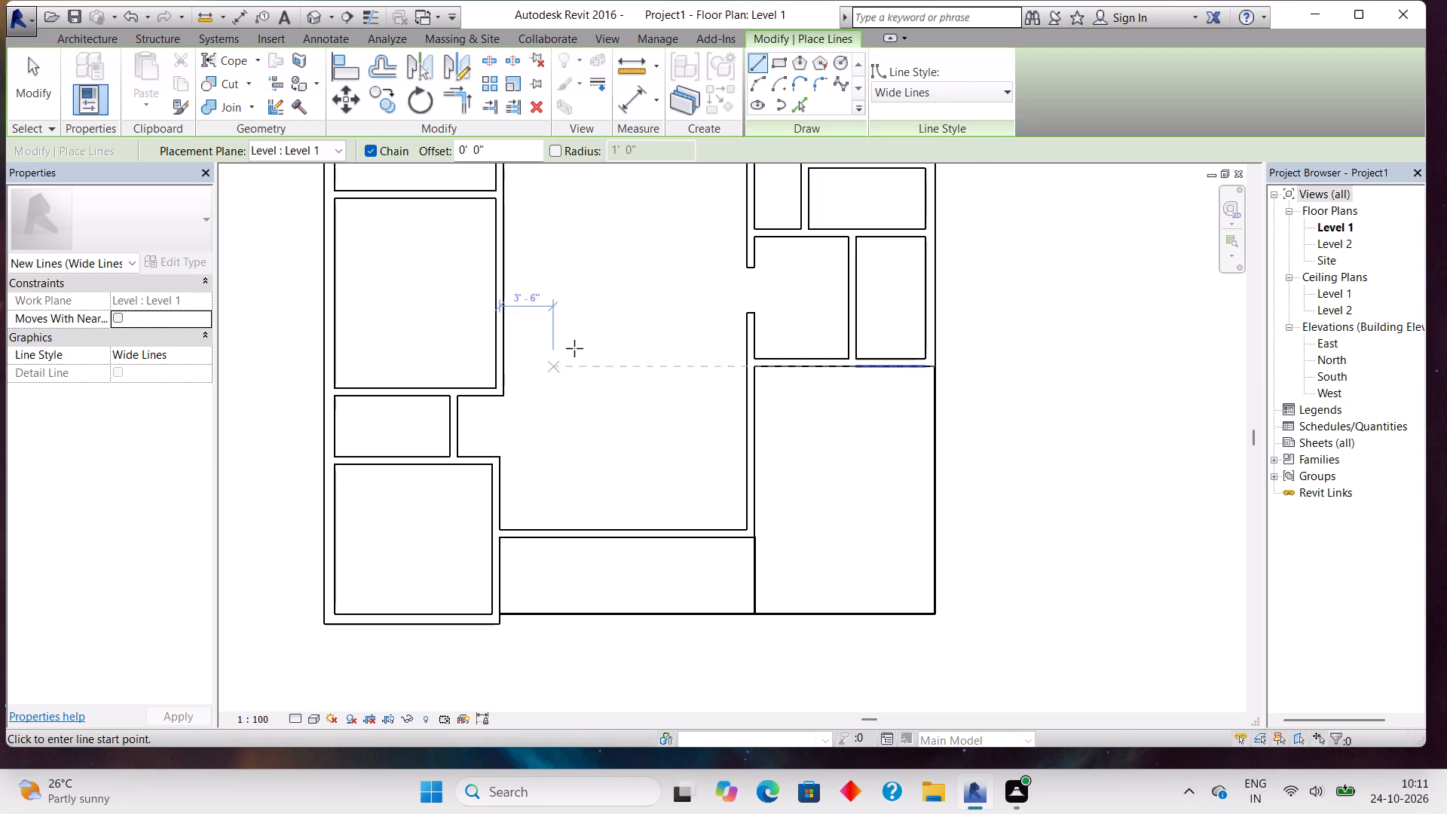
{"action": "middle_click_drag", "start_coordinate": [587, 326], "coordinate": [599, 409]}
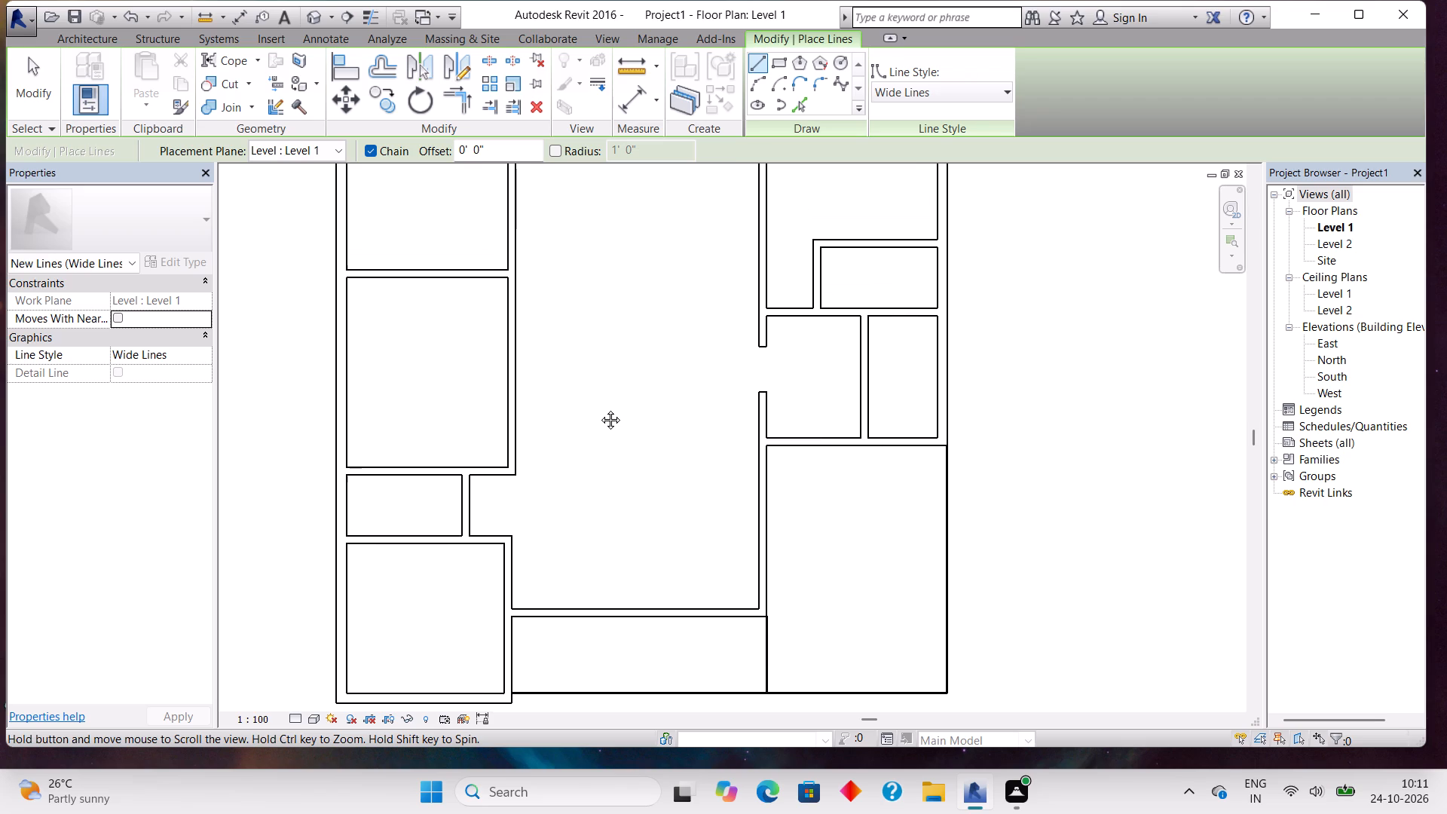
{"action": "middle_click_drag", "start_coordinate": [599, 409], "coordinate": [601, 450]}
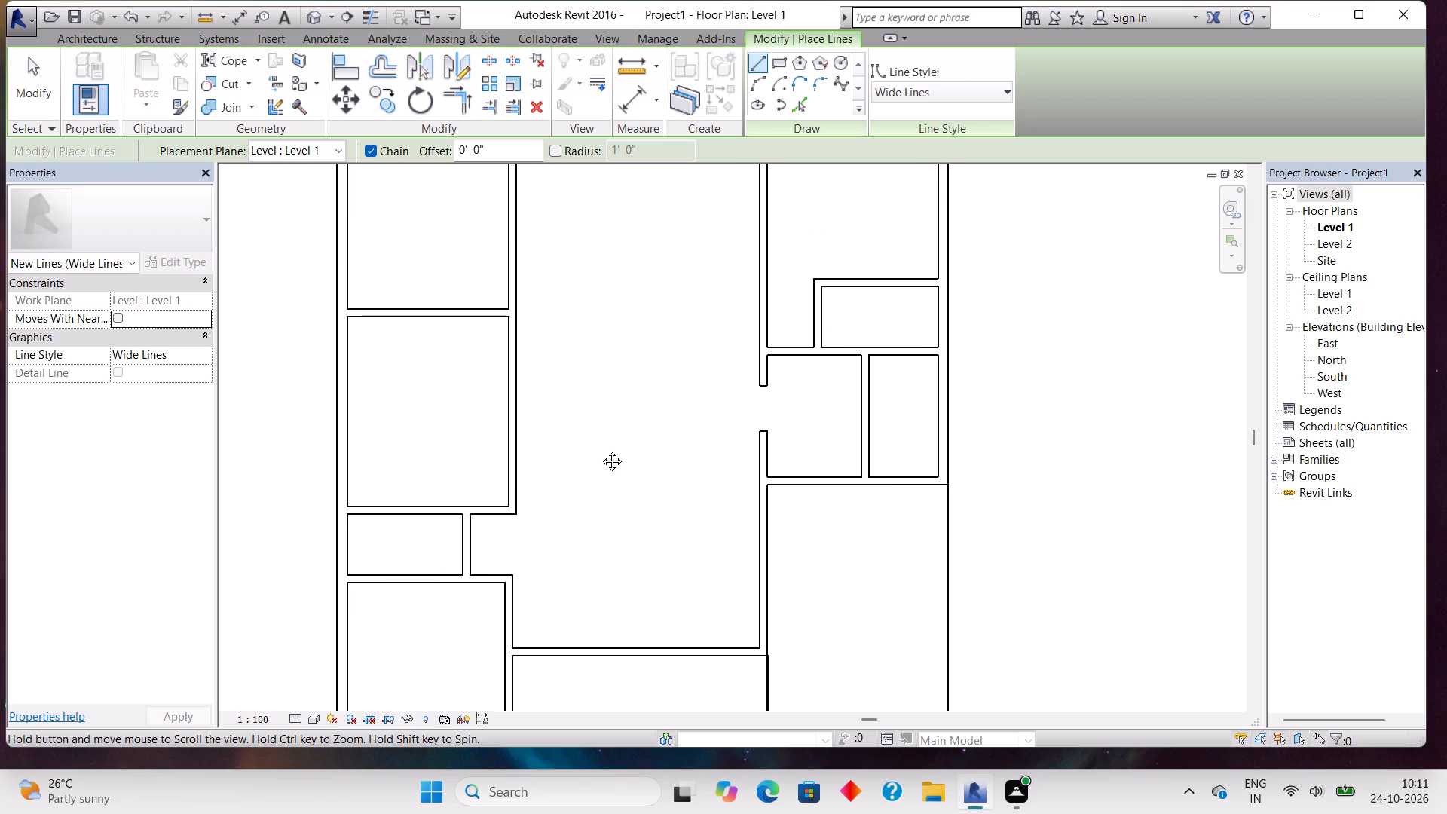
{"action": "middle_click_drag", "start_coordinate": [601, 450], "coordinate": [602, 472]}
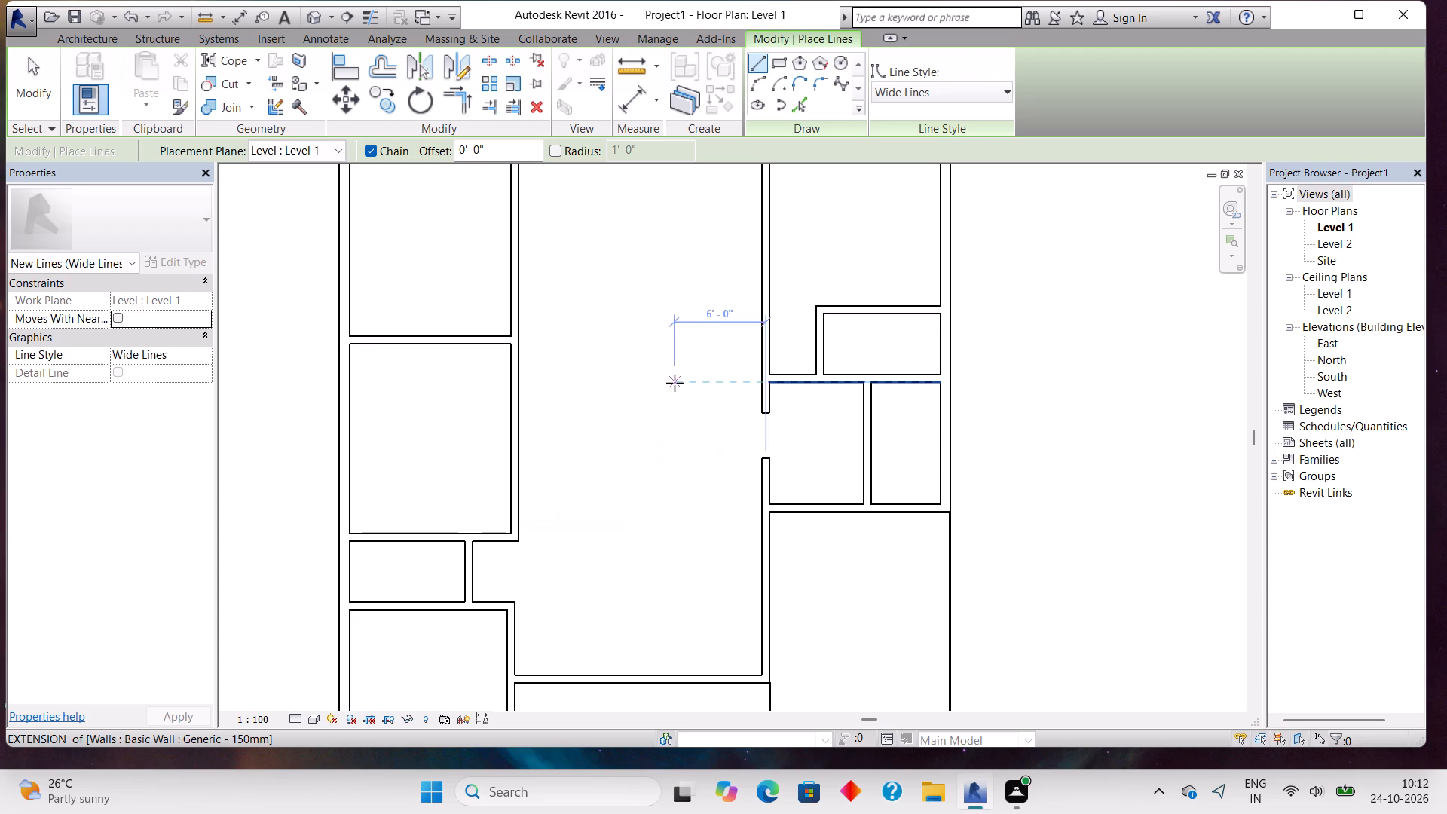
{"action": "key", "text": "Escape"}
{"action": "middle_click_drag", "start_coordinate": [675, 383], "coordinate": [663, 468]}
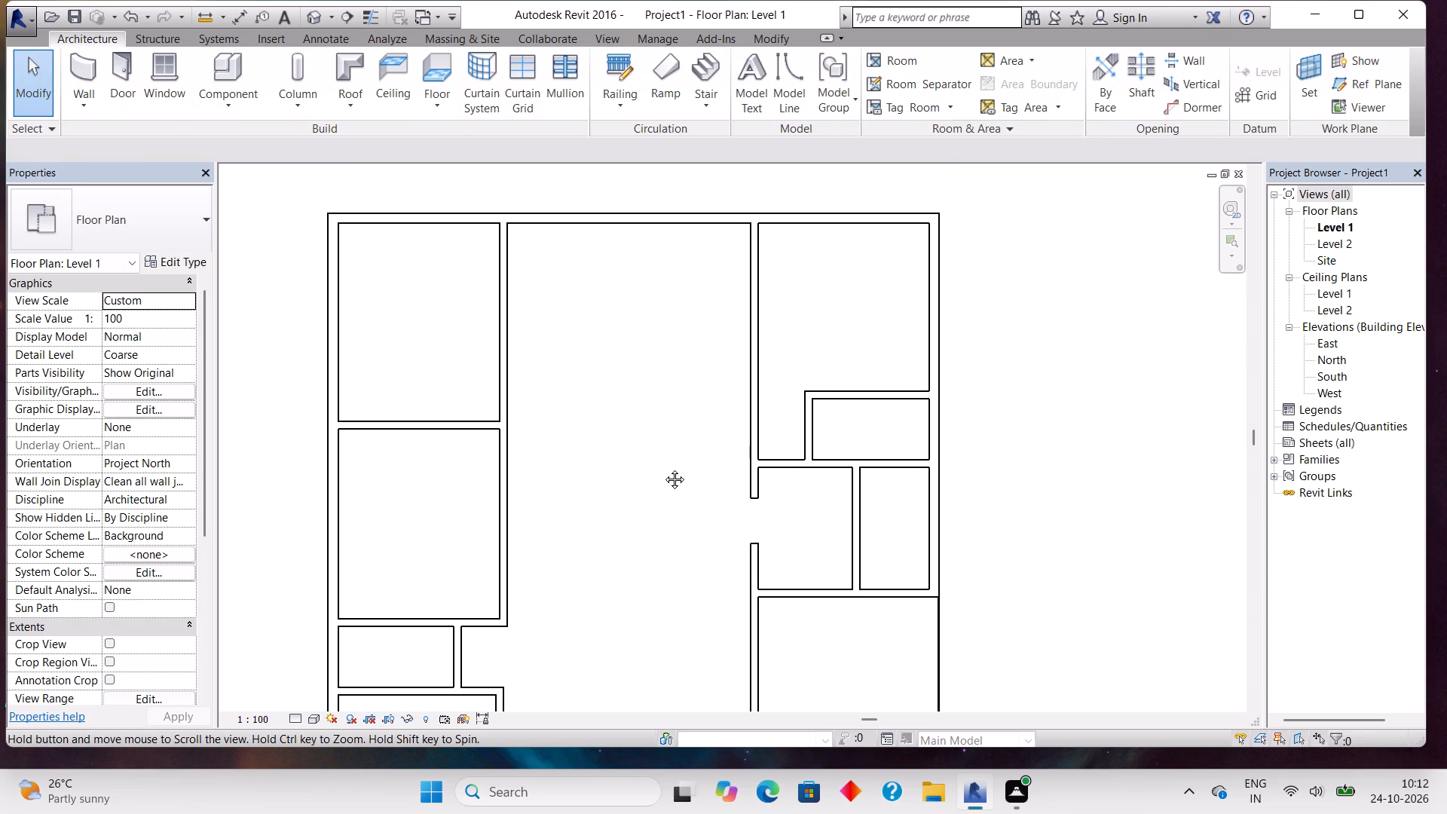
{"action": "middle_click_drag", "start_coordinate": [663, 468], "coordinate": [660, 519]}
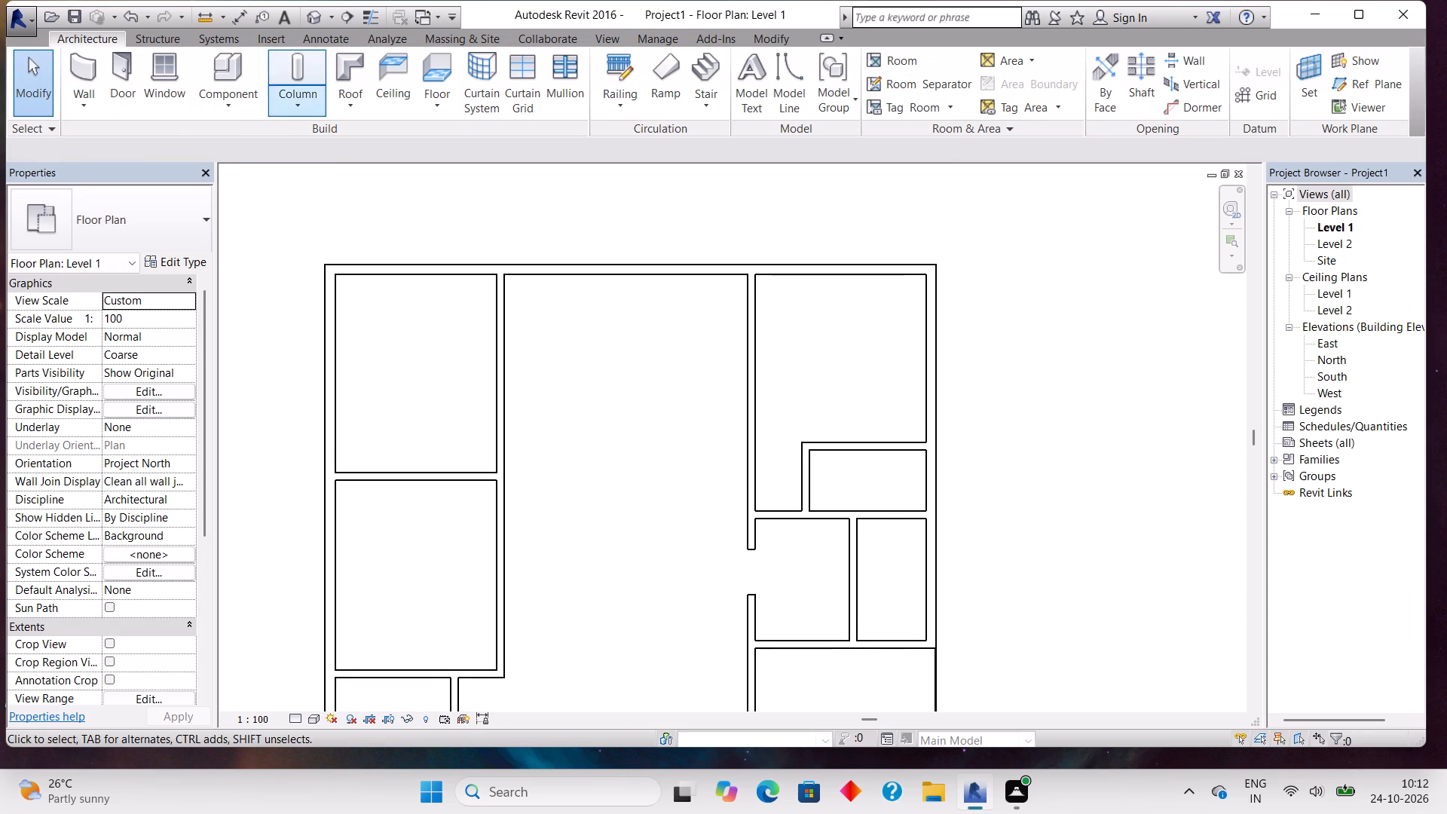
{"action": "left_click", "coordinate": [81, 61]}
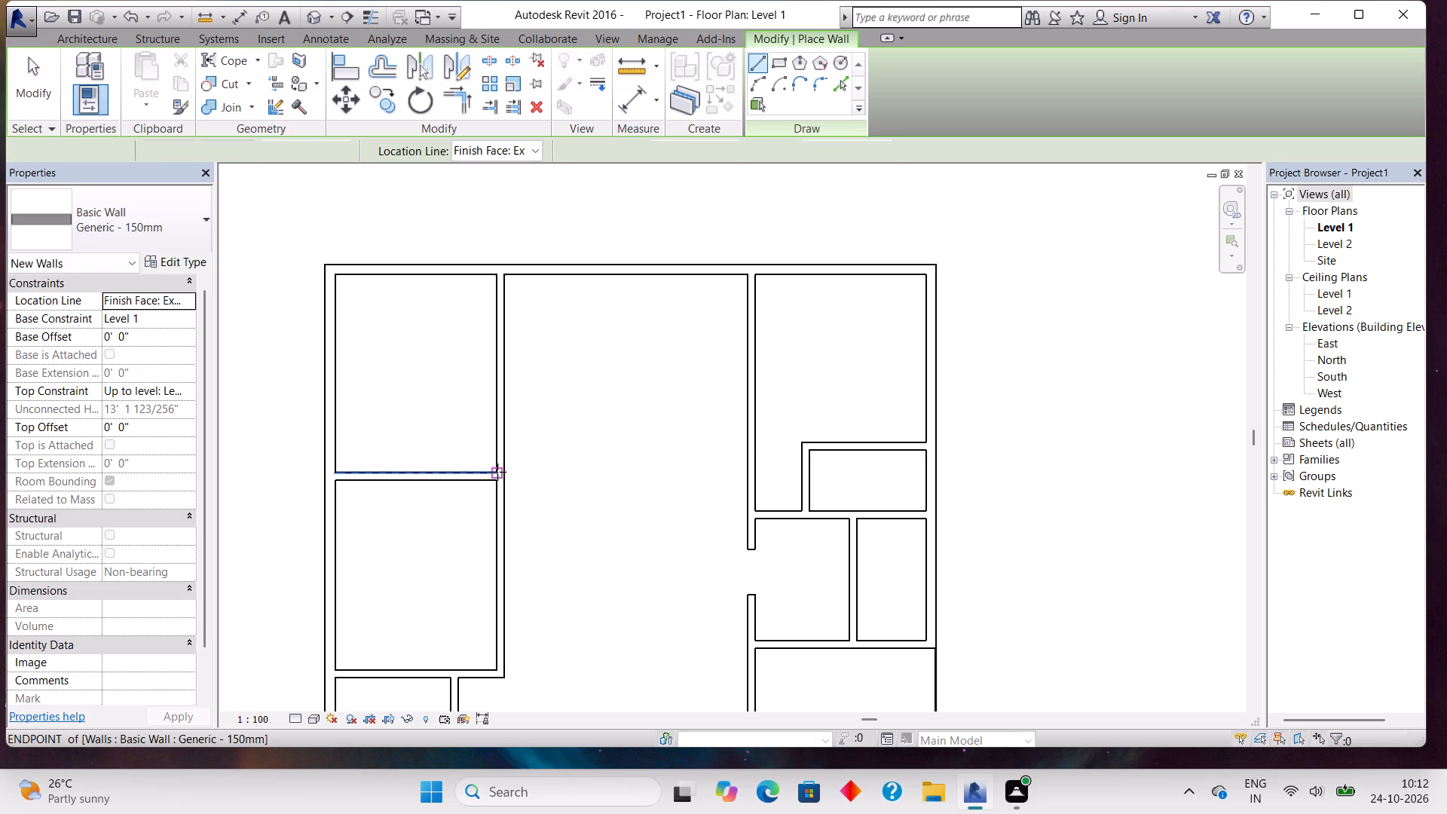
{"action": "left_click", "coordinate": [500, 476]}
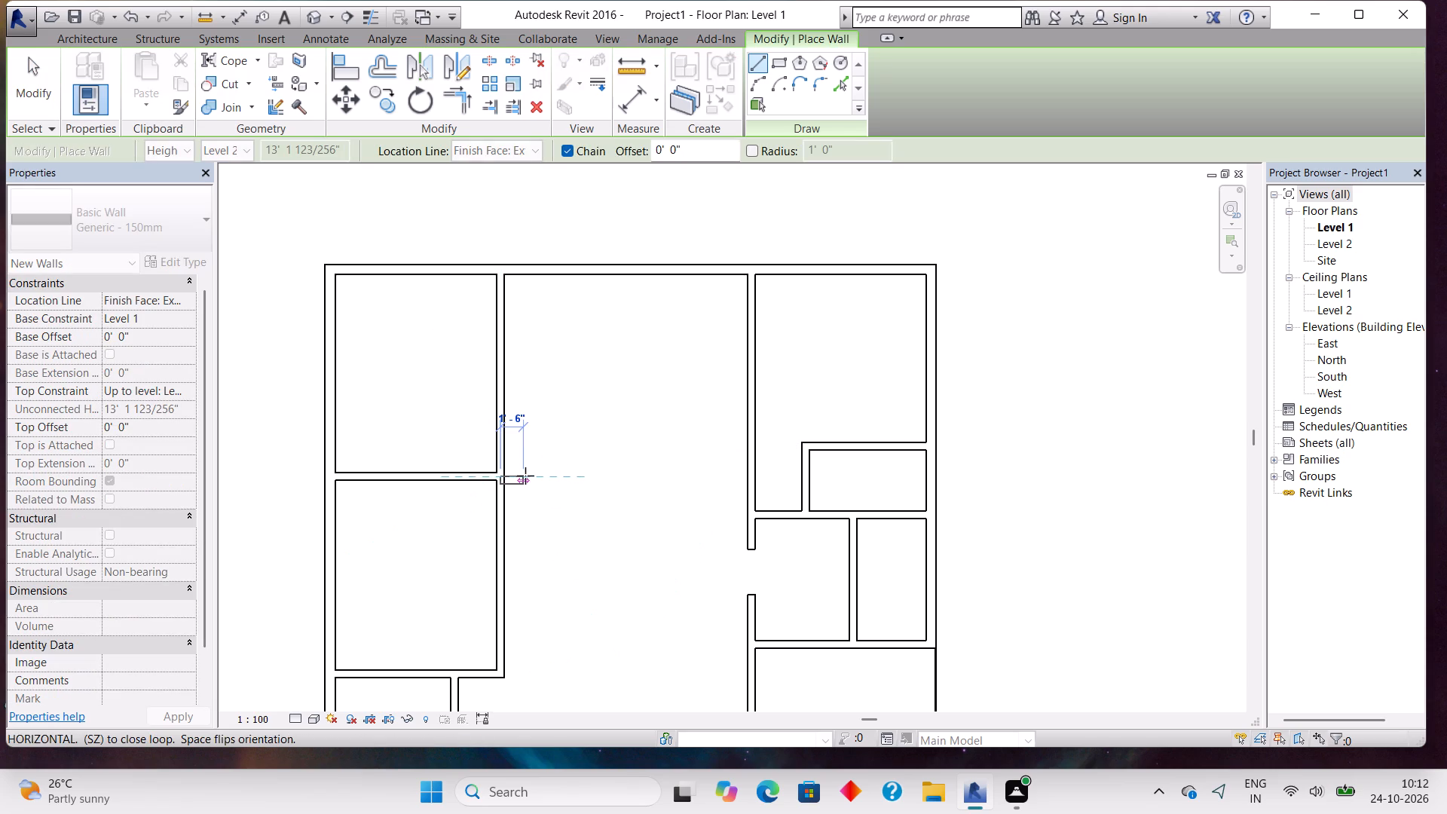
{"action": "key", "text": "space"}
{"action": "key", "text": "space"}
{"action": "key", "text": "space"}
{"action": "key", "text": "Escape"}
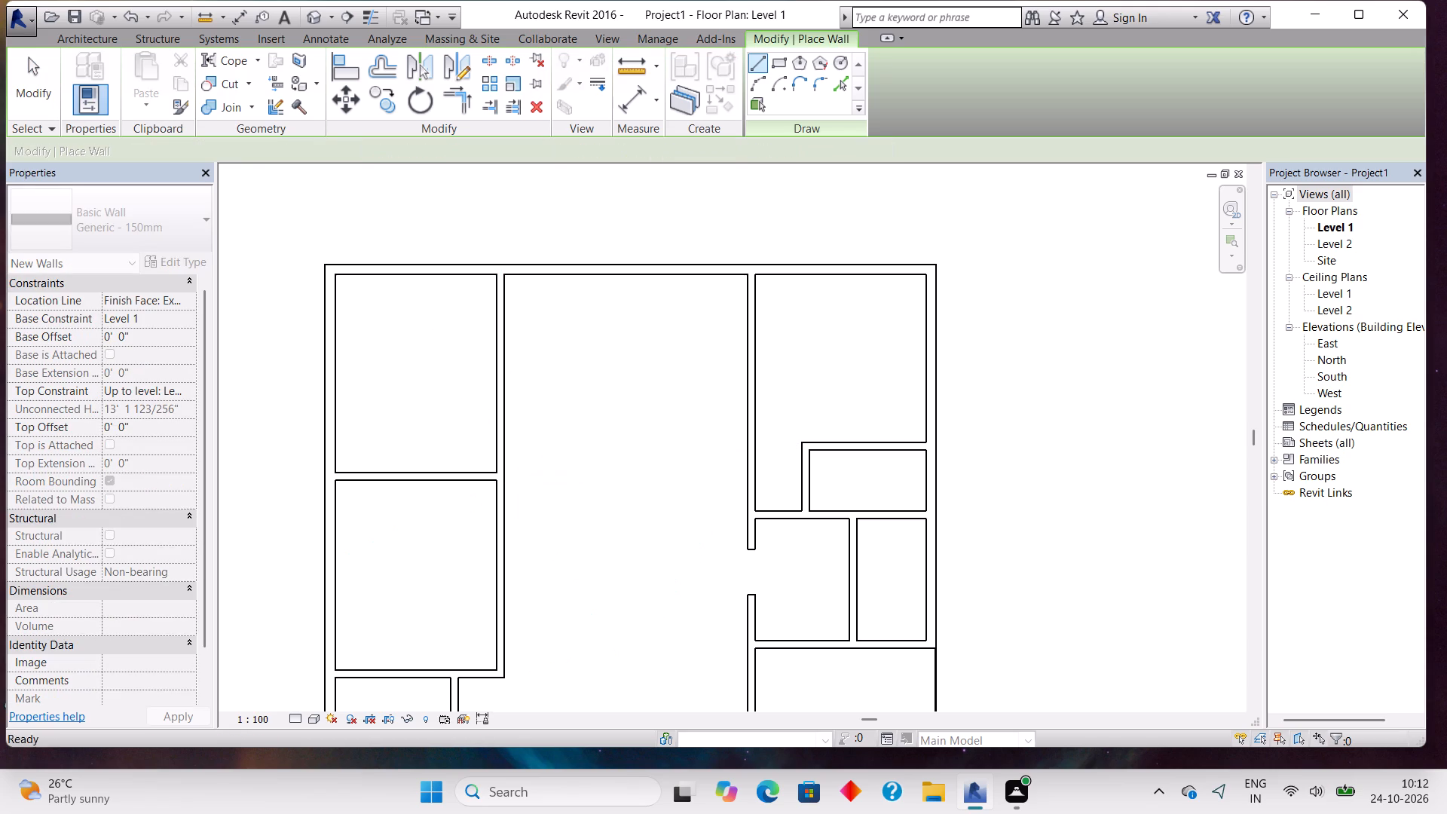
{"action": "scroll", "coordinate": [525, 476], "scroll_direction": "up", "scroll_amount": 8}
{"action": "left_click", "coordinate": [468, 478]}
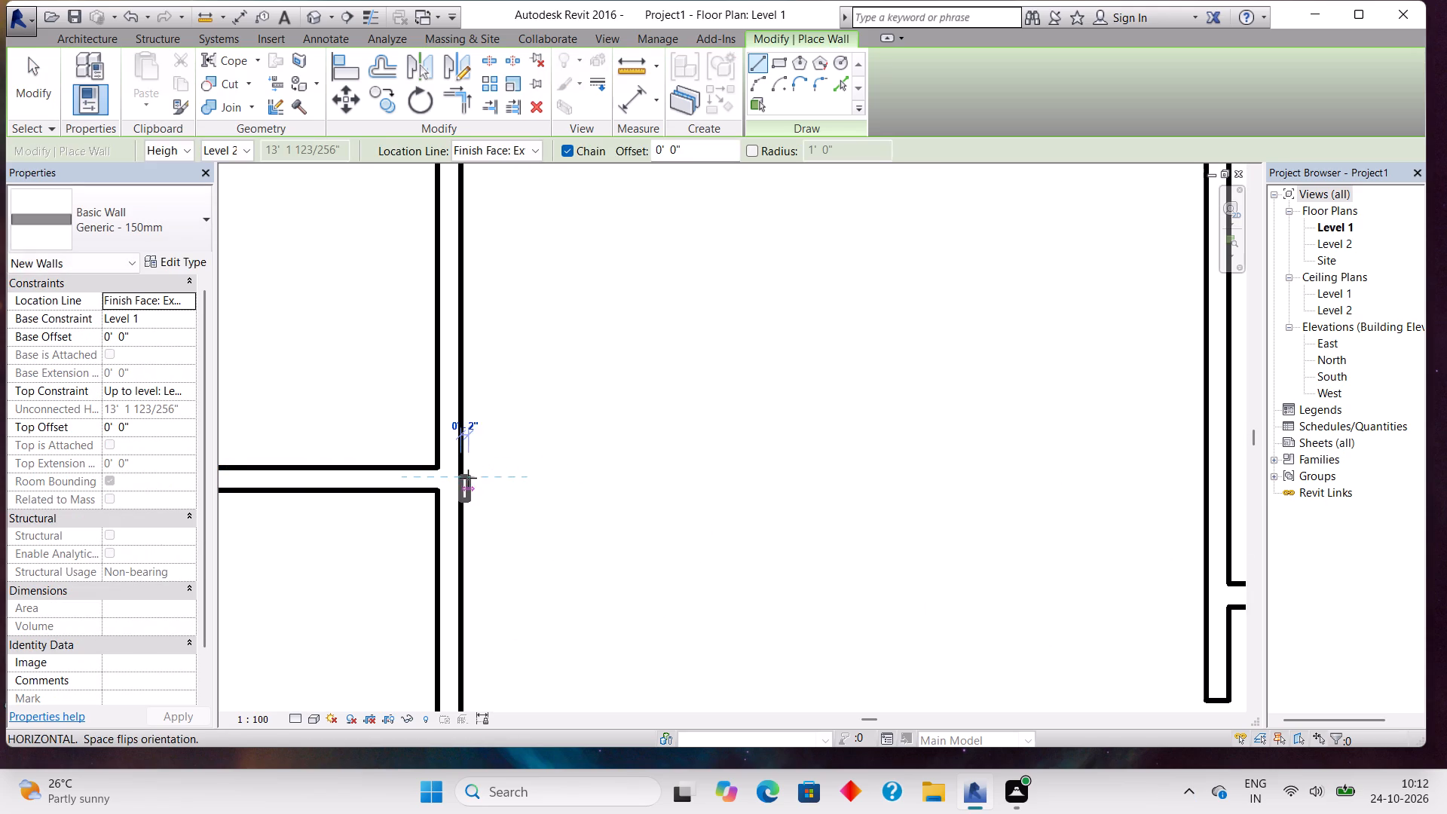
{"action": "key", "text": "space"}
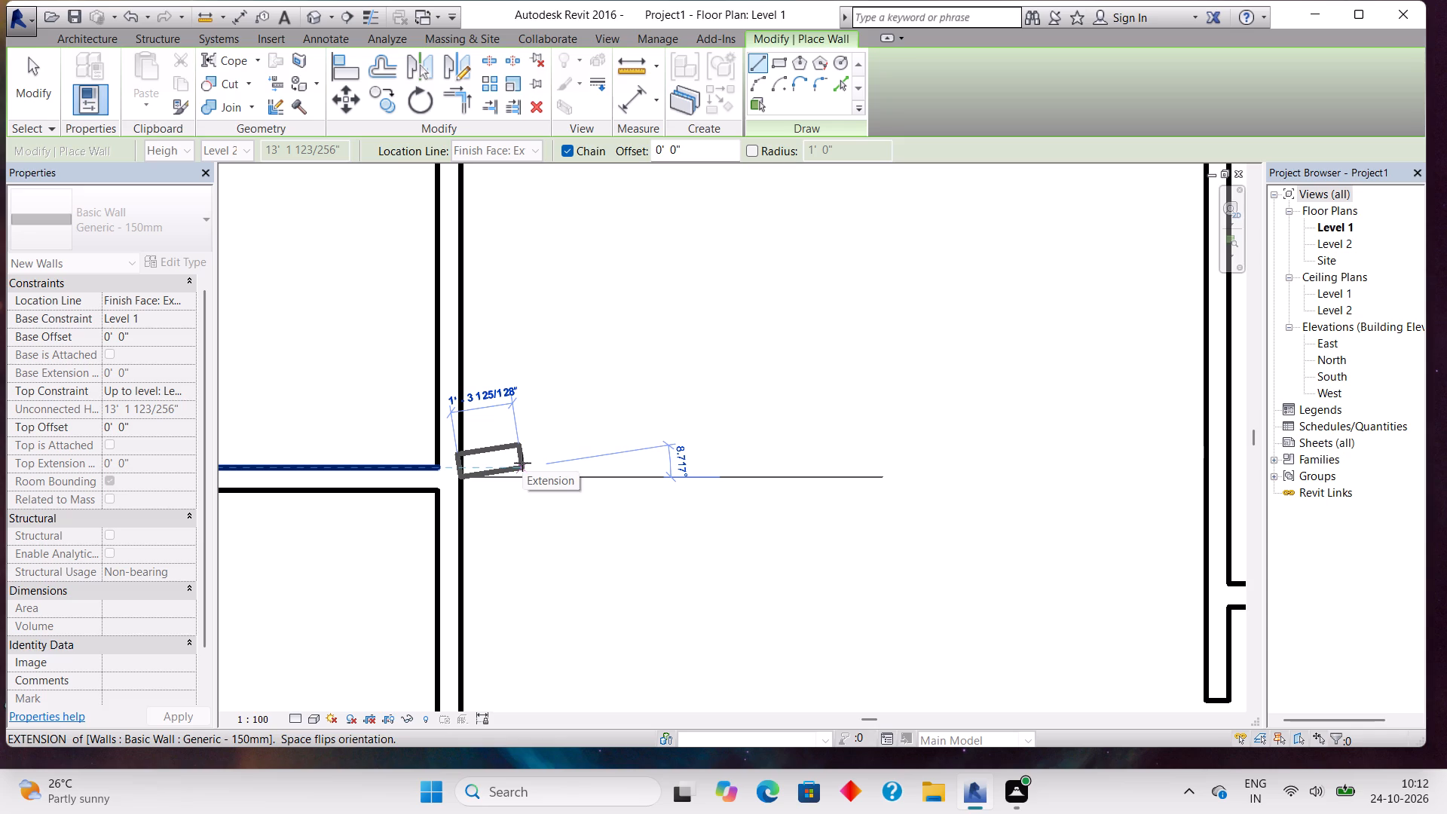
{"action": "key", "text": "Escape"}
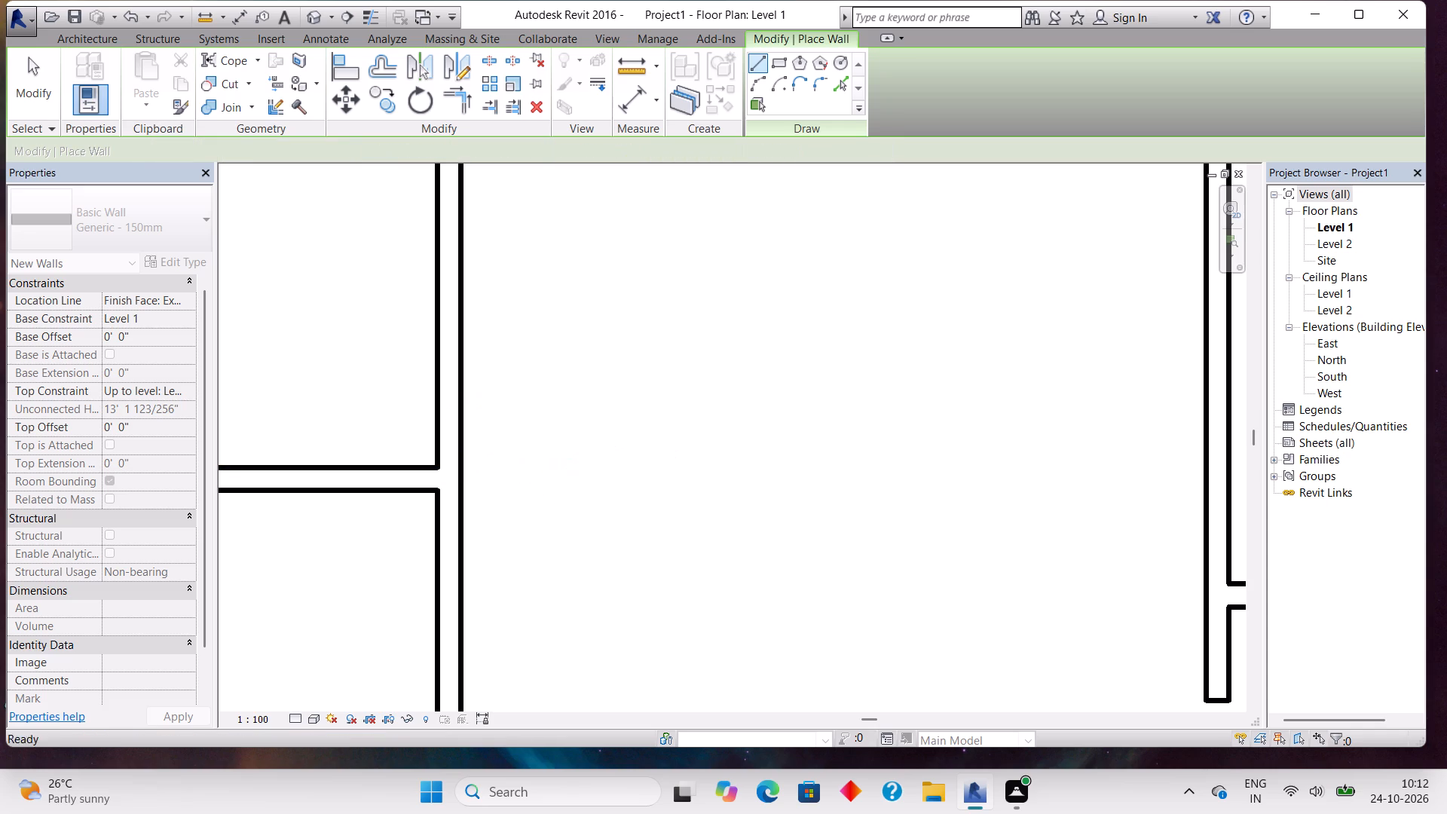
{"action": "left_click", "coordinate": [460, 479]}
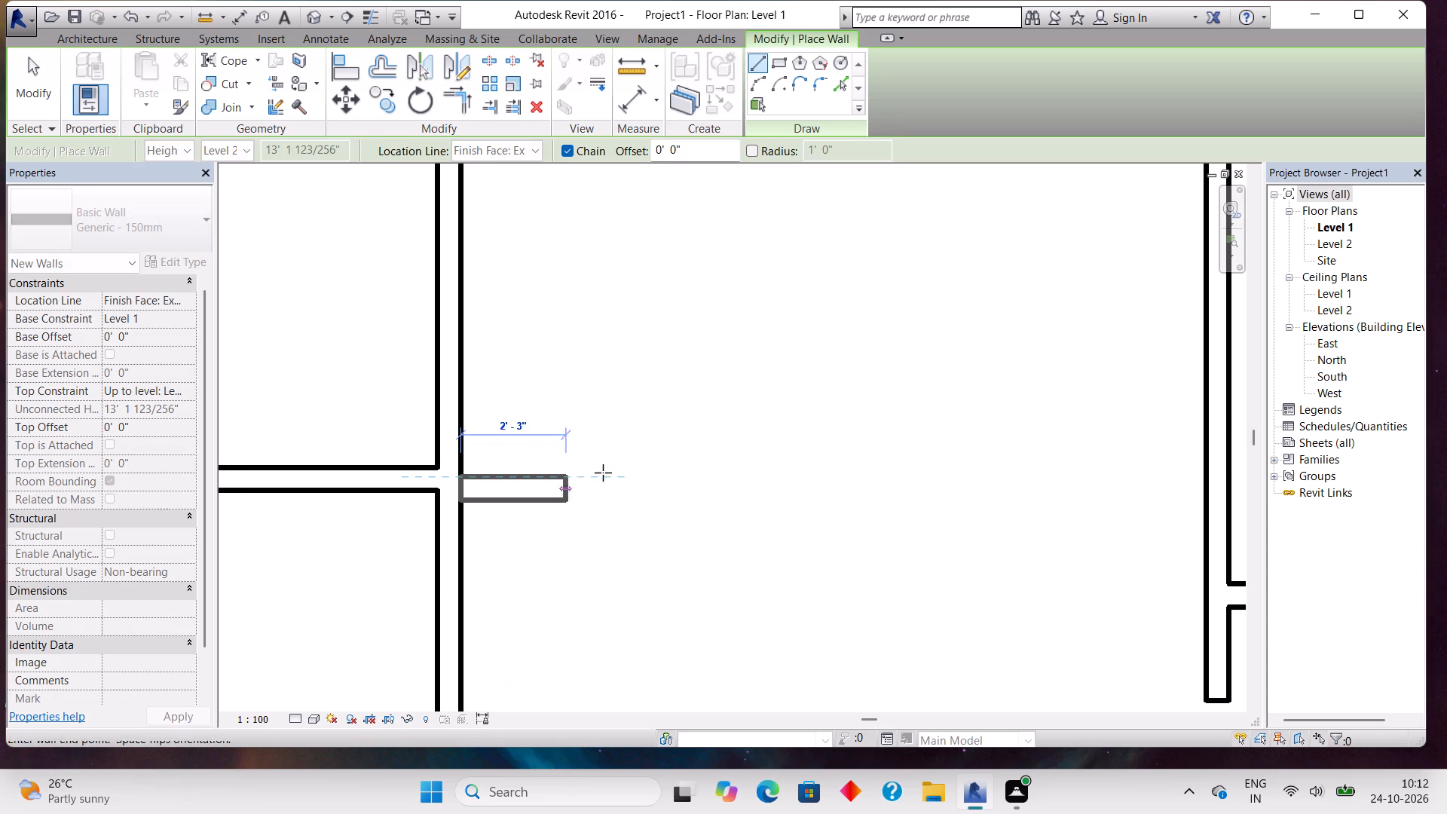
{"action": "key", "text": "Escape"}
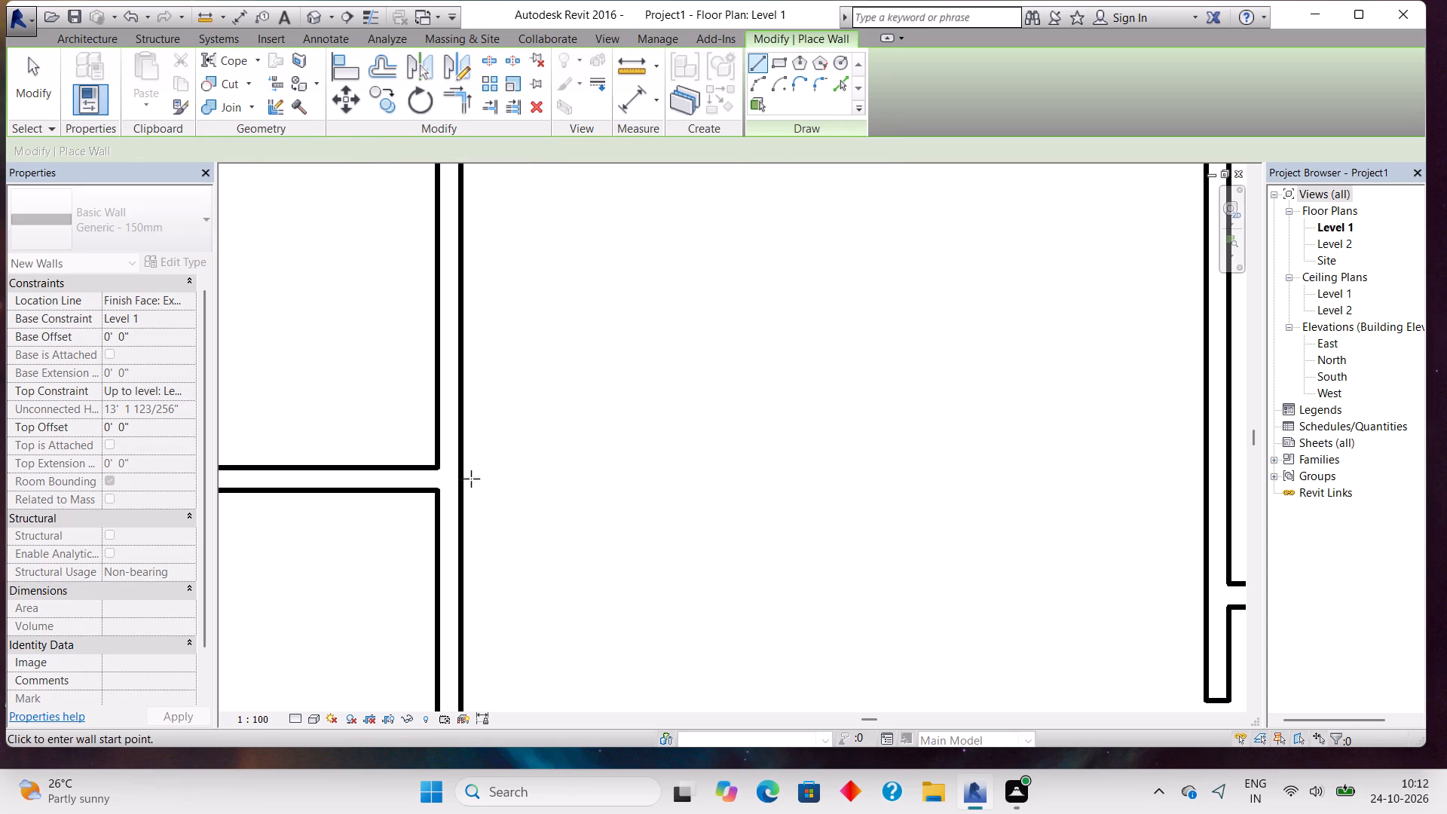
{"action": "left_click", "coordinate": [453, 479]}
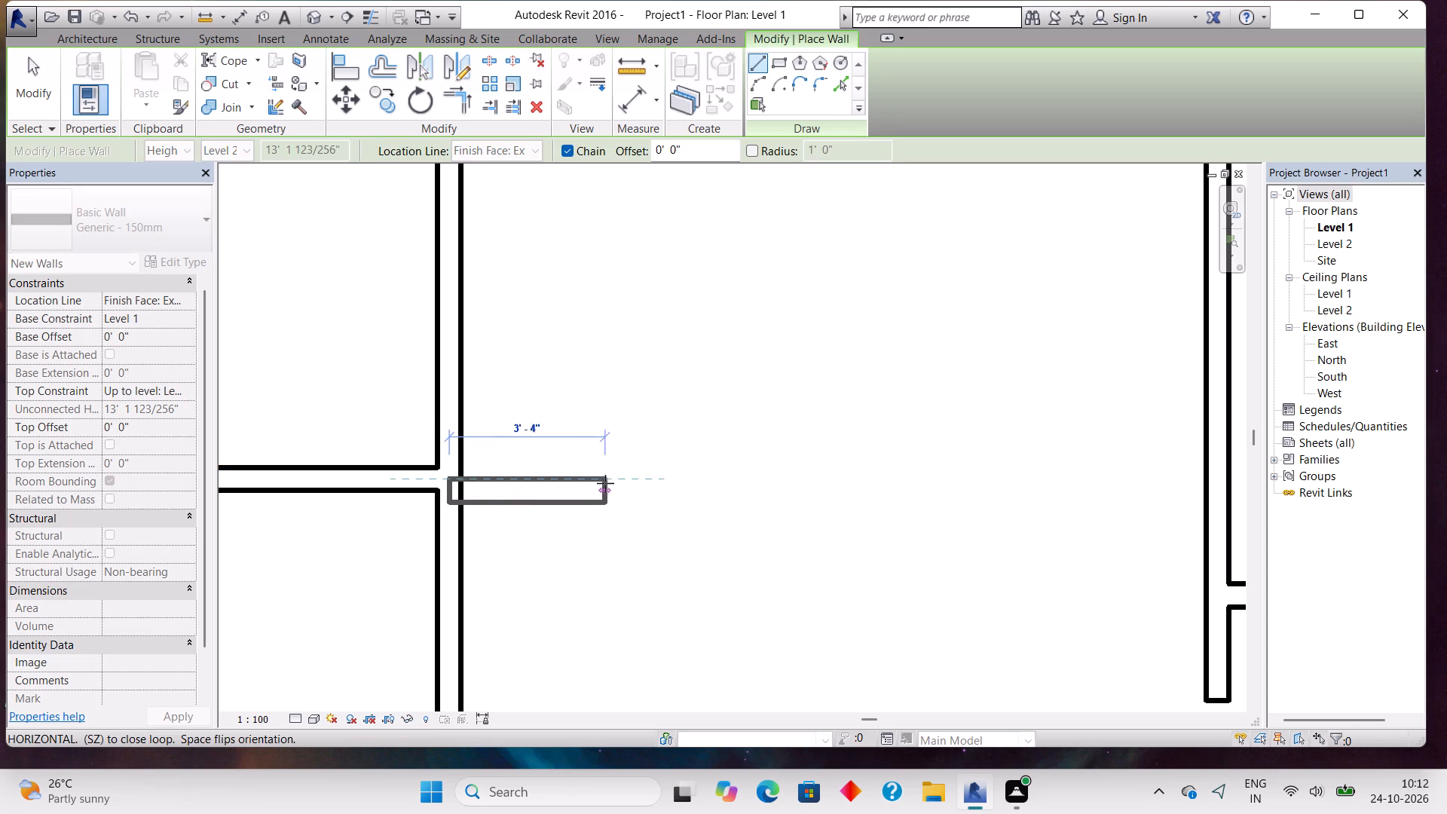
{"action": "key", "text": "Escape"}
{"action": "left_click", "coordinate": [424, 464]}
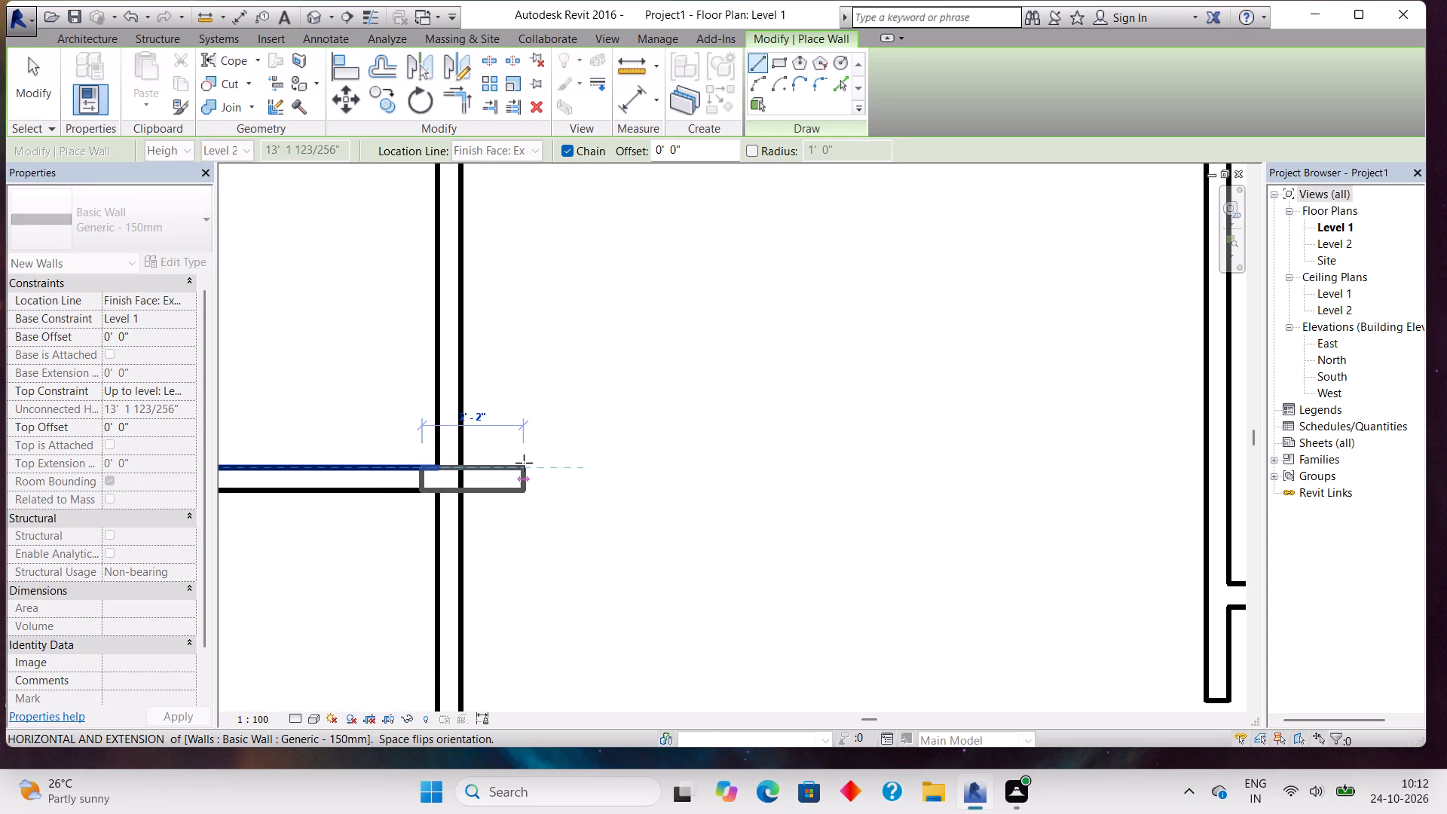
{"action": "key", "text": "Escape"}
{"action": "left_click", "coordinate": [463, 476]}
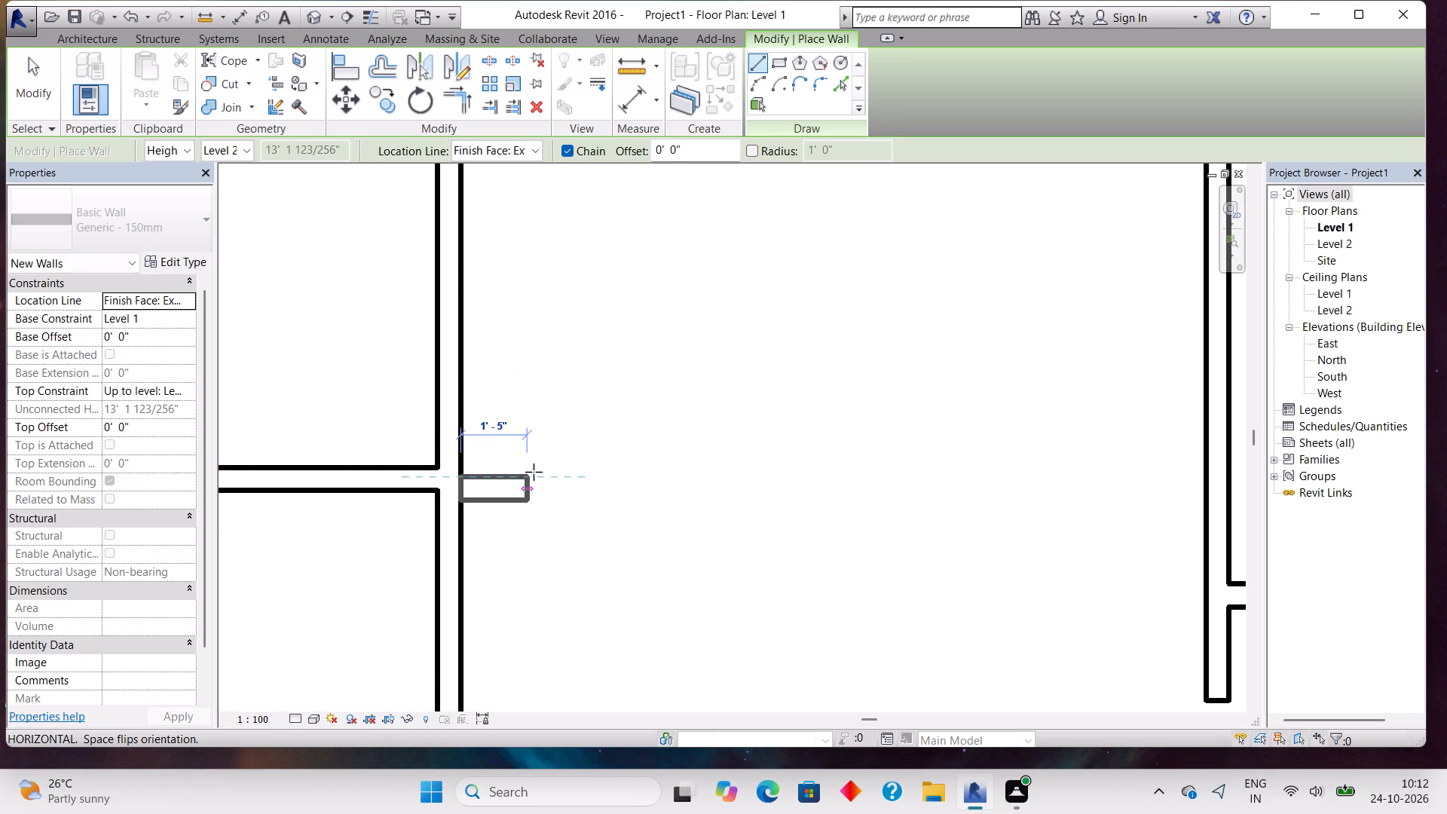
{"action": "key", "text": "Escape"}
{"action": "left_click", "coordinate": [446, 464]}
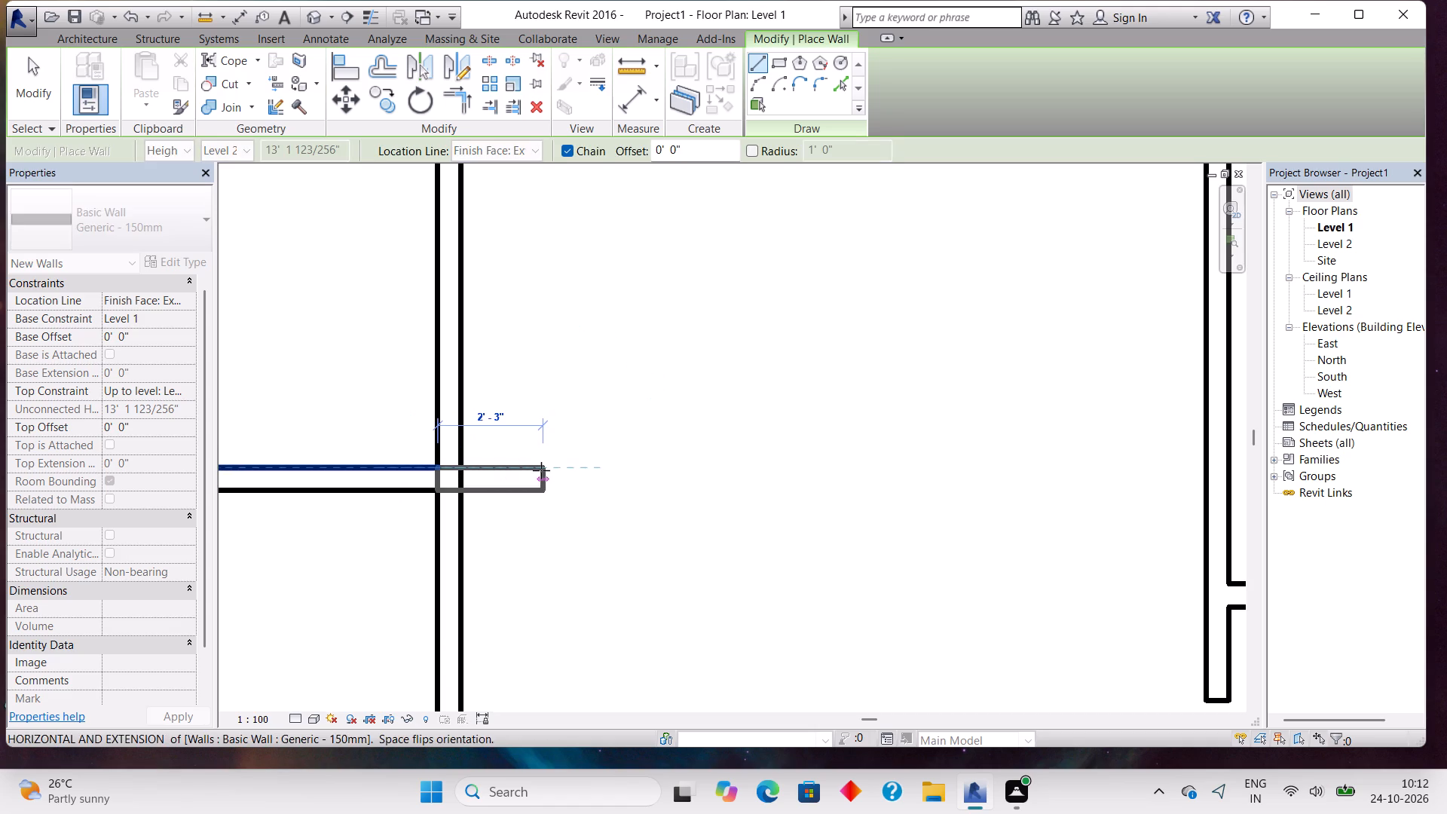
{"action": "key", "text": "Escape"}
Draw a Generic - 150mm wall stub about 1'-9" east from the western rooms' east wall, in line with the partition below the northwest room.
{"action": "left_click", "coordinate": [462, 471]}
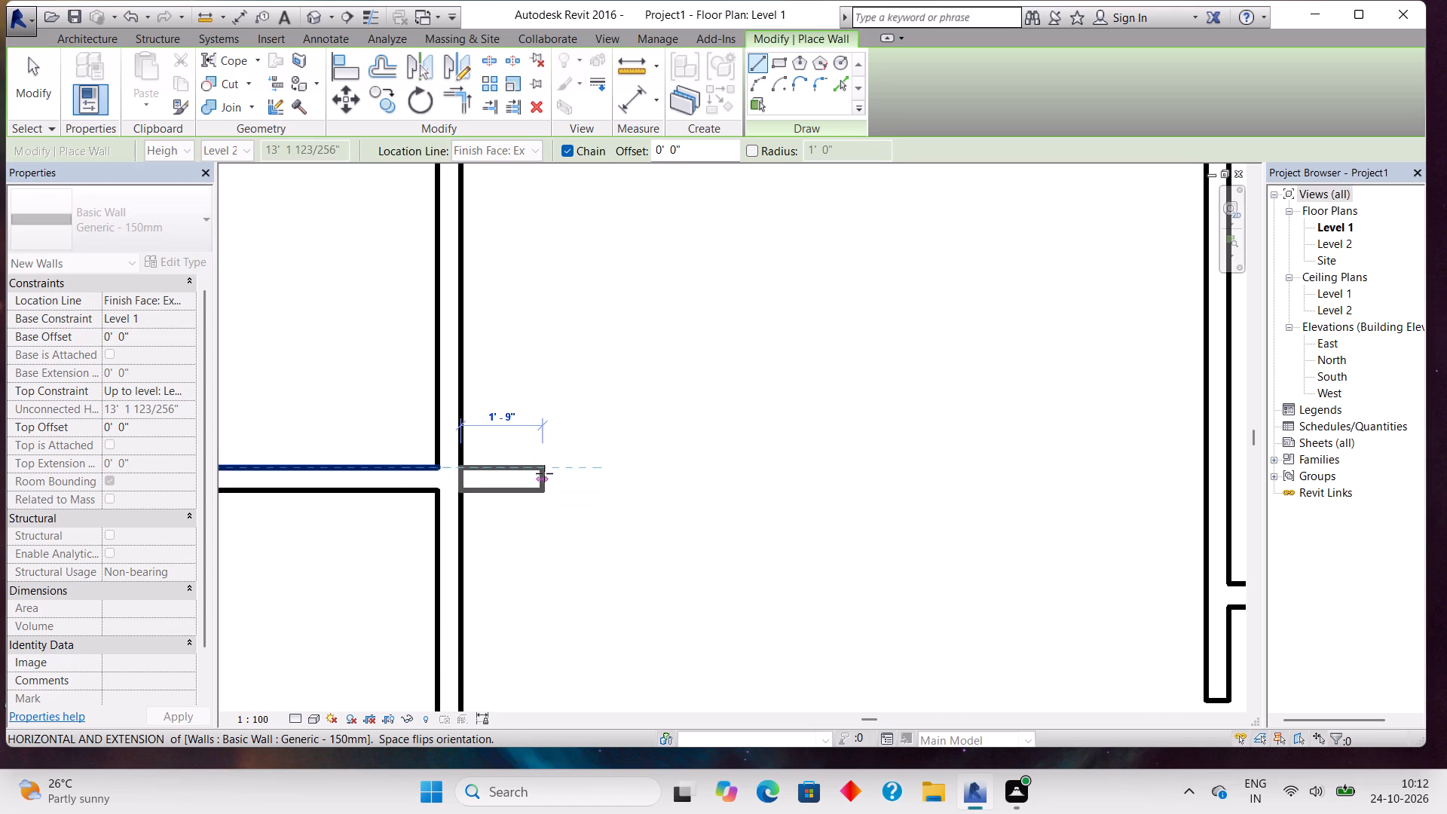
{"action": "left_click", "coordinate": [544, 473]}
{"action": "scroll", "coordinate": [675, 490], "scroll_direction": "down", "scroll_amount": 2}
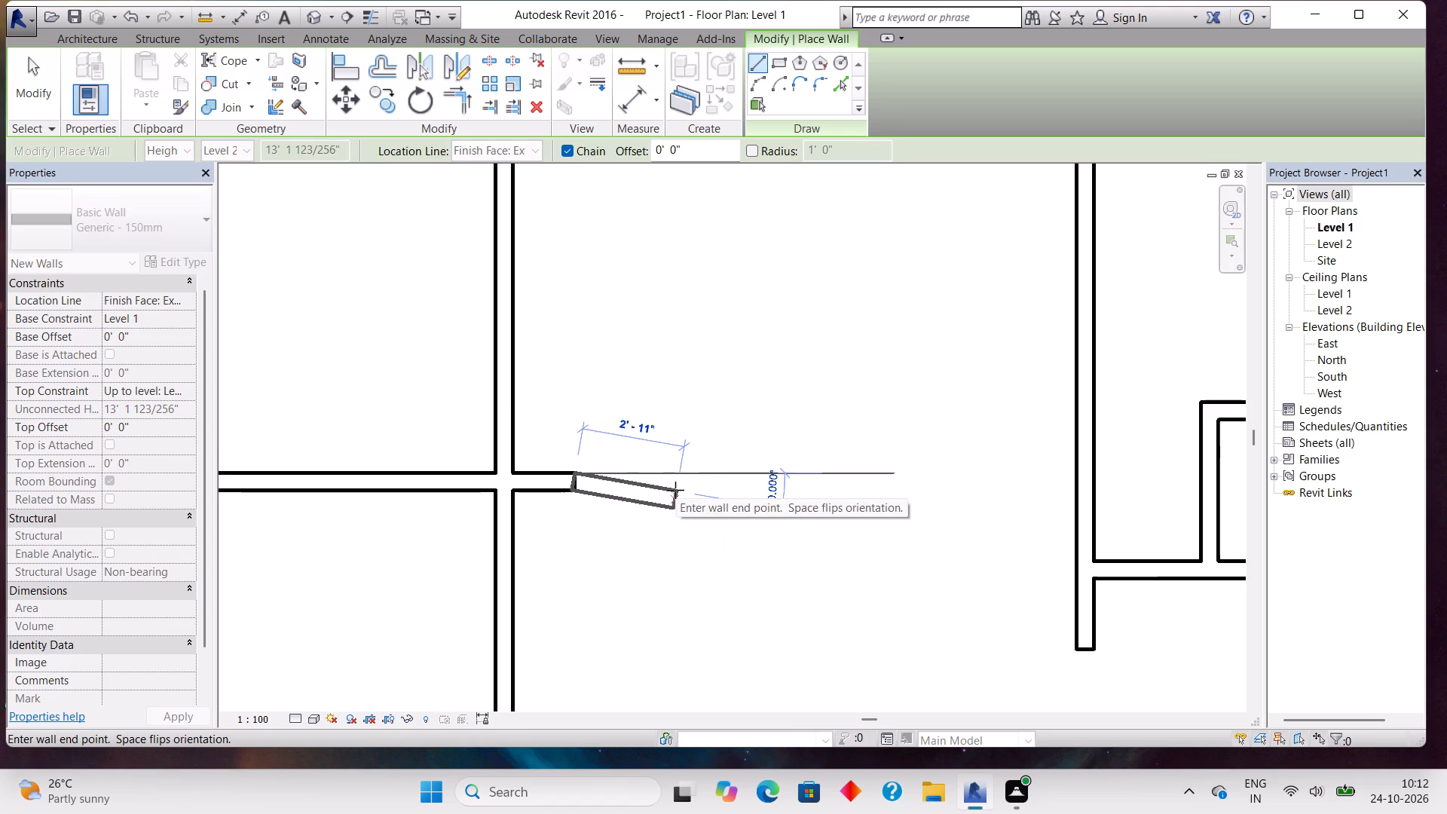
{"action": "key", "text": "Escape"}
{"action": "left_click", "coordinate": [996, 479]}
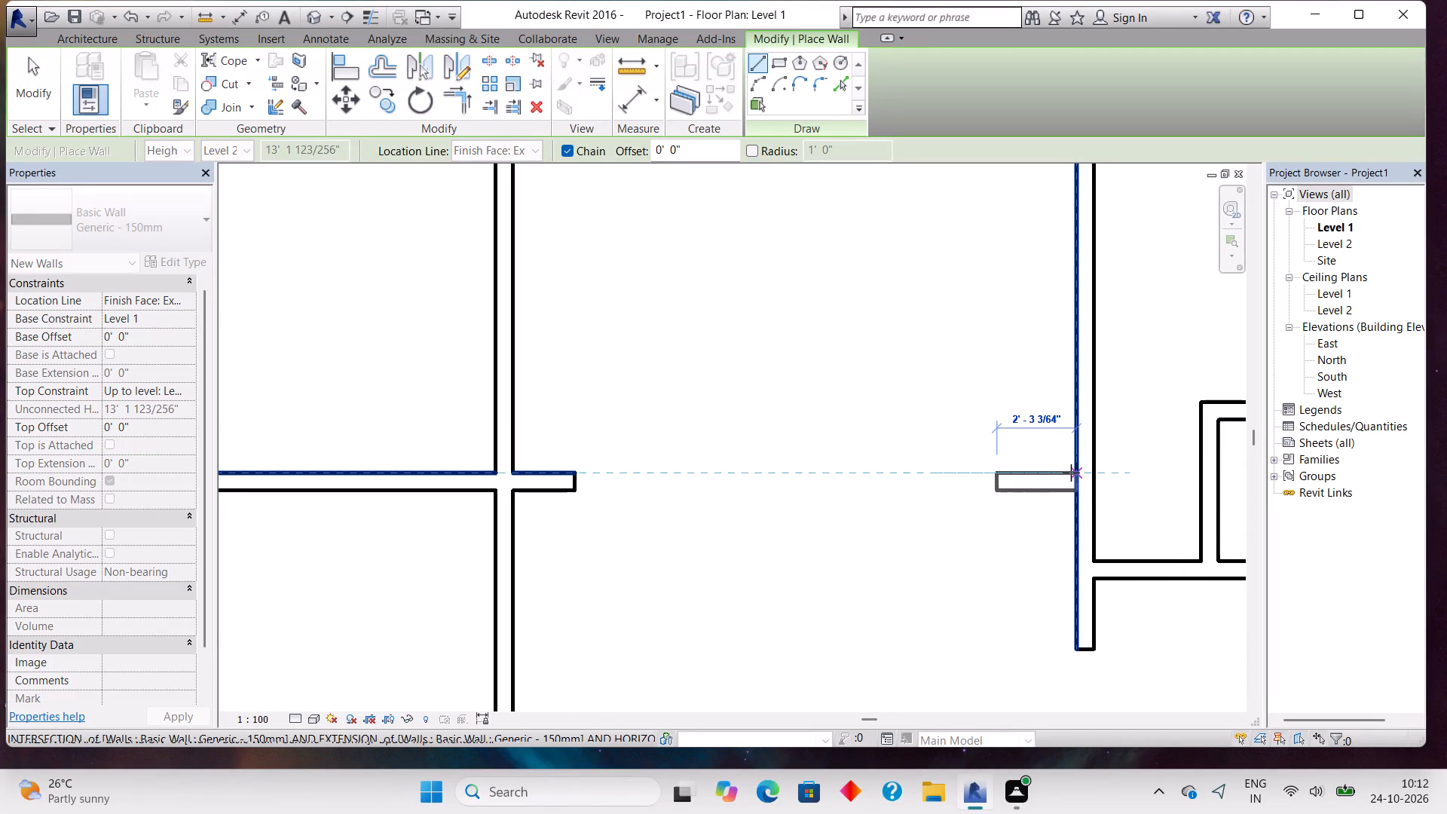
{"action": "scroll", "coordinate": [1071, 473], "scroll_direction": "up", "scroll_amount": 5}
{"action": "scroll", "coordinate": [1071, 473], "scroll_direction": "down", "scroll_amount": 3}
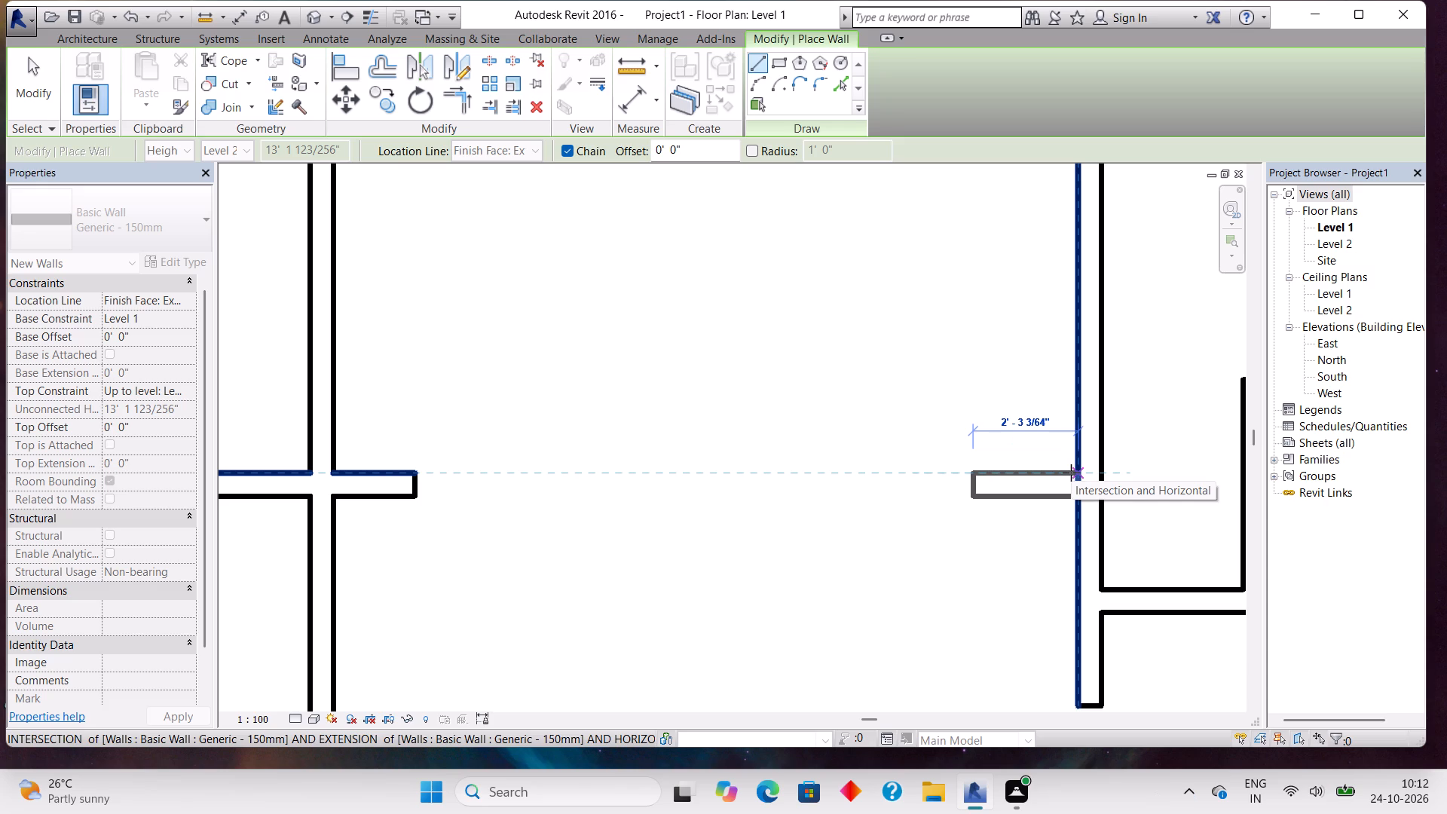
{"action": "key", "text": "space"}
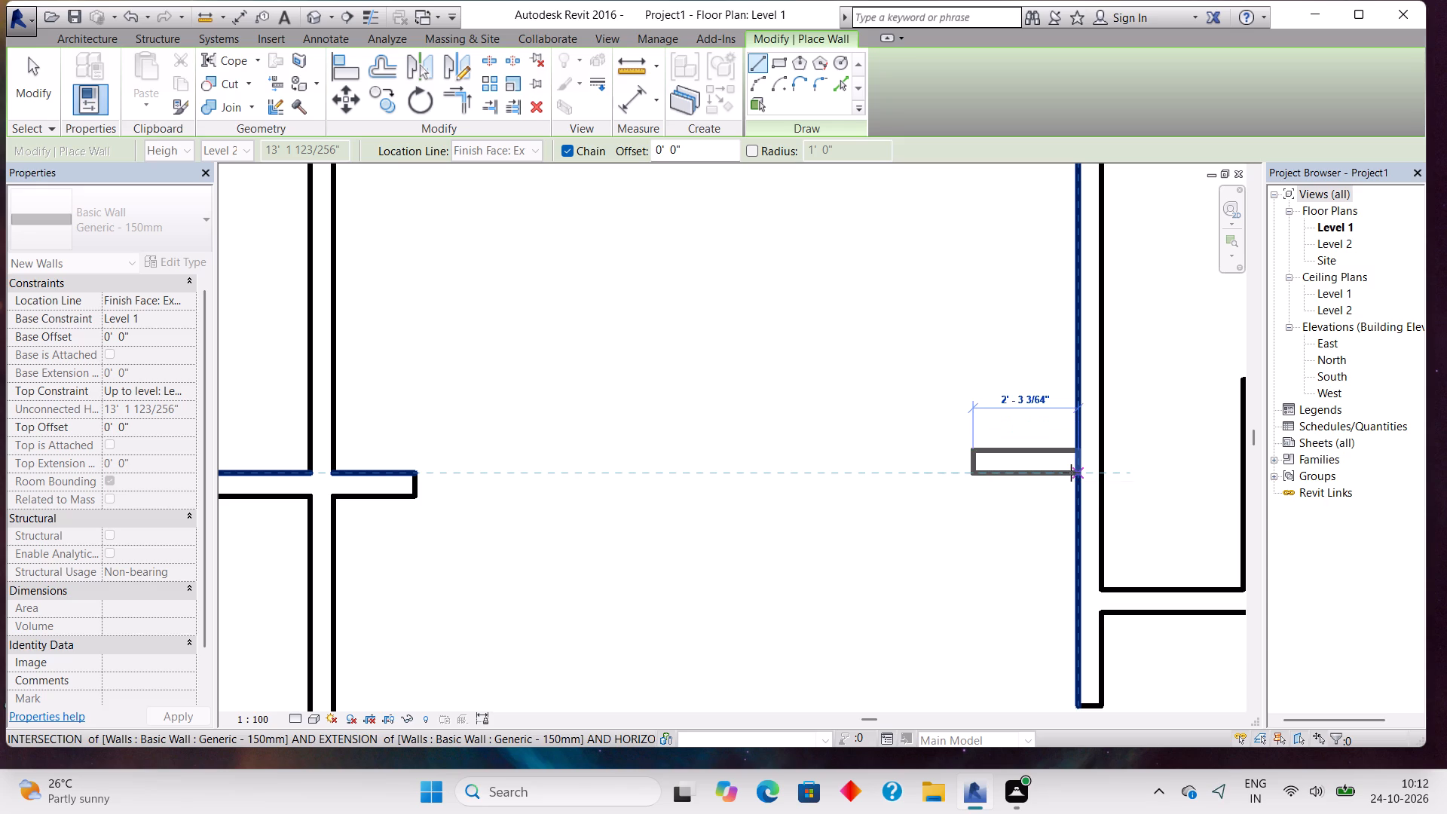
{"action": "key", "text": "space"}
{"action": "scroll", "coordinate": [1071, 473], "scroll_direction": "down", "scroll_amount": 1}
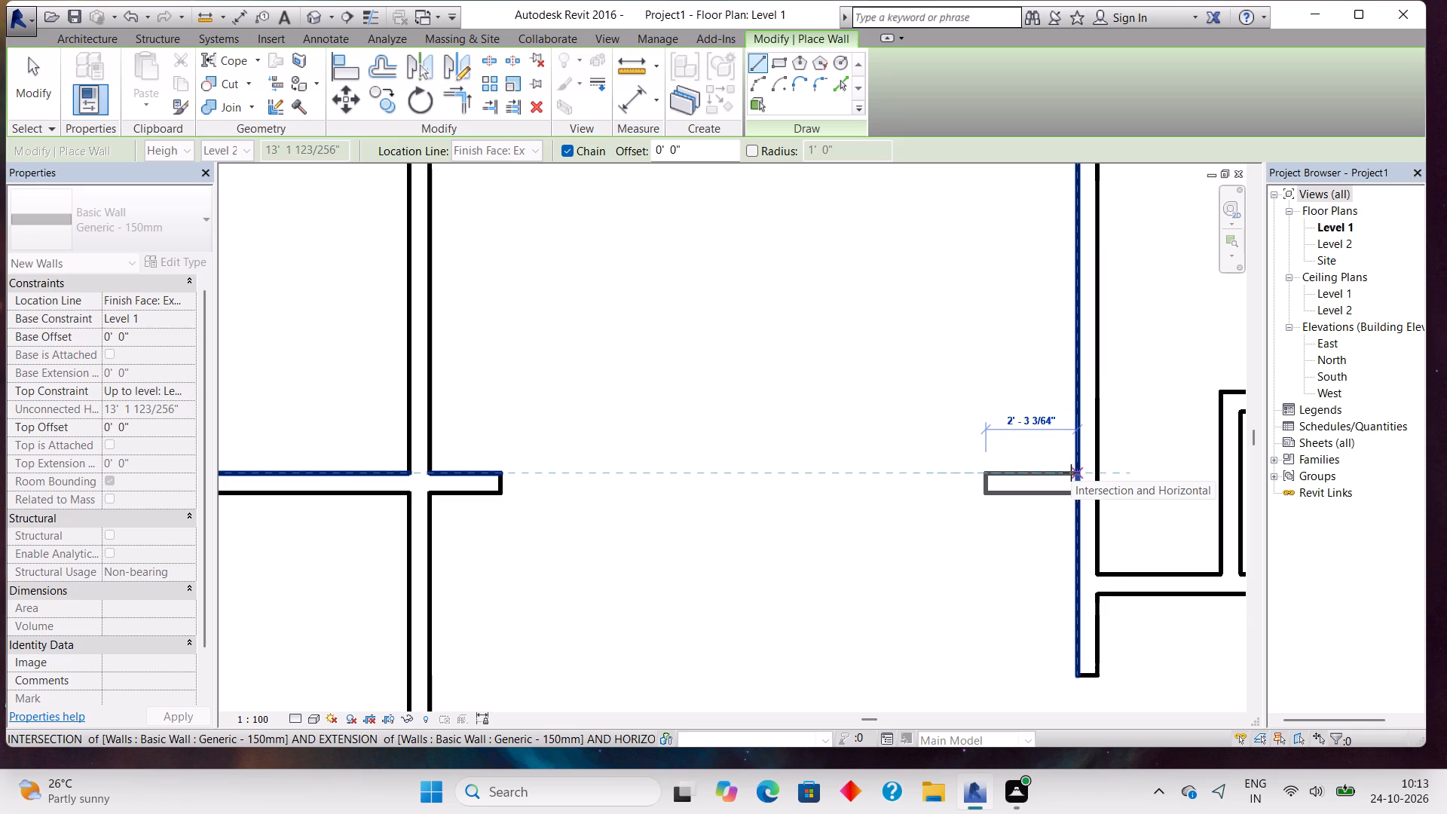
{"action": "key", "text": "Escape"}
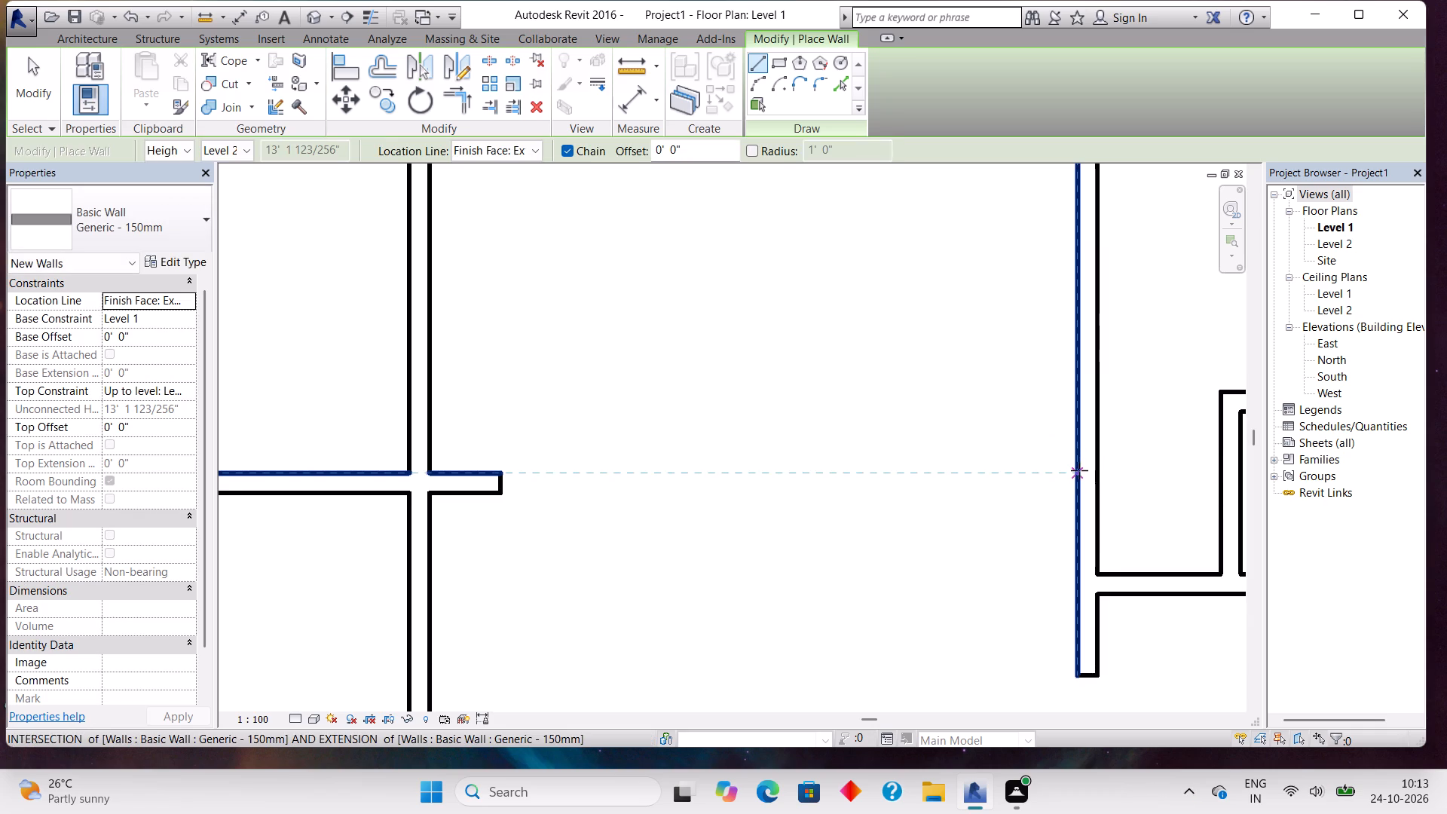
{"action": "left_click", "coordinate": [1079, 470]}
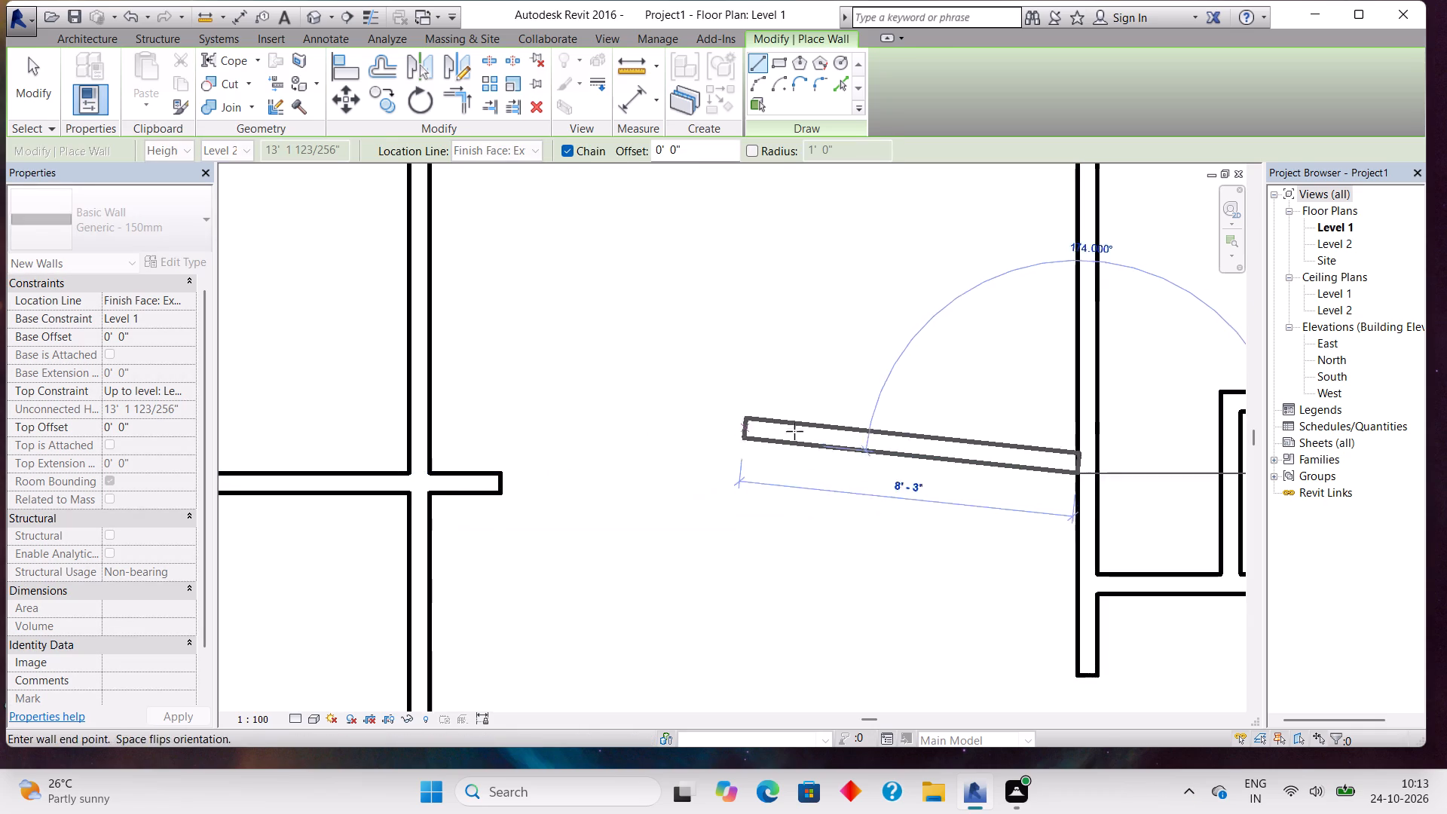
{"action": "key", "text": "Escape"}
Draw a Generic - 150mm wall stub about 1'-10" west from the northeast room's west wall, aligned with the opposite stub.
{"action": "left_click", "coordinate": [1078, 477]}
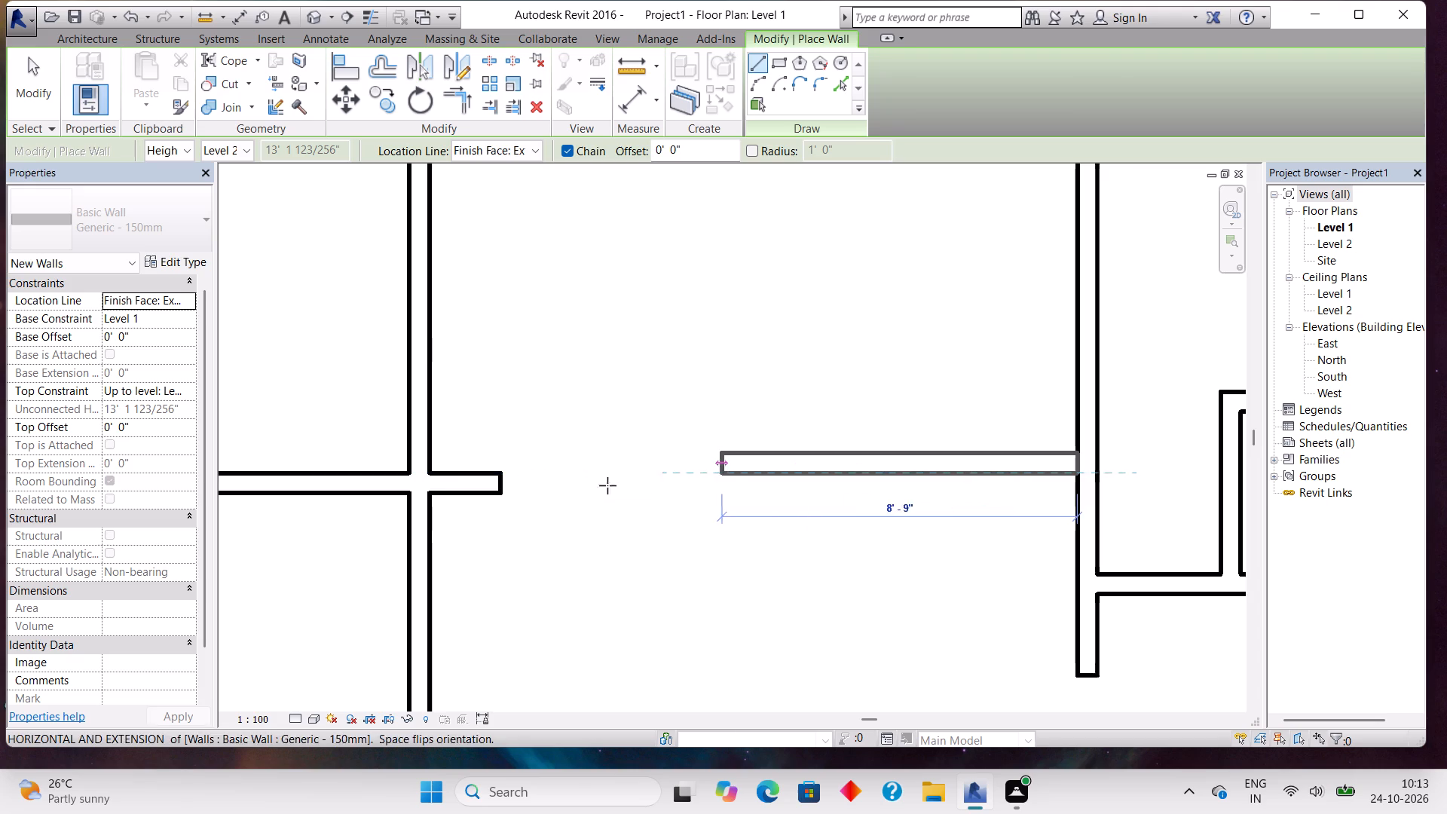
{"action": "key", "text": "space"}
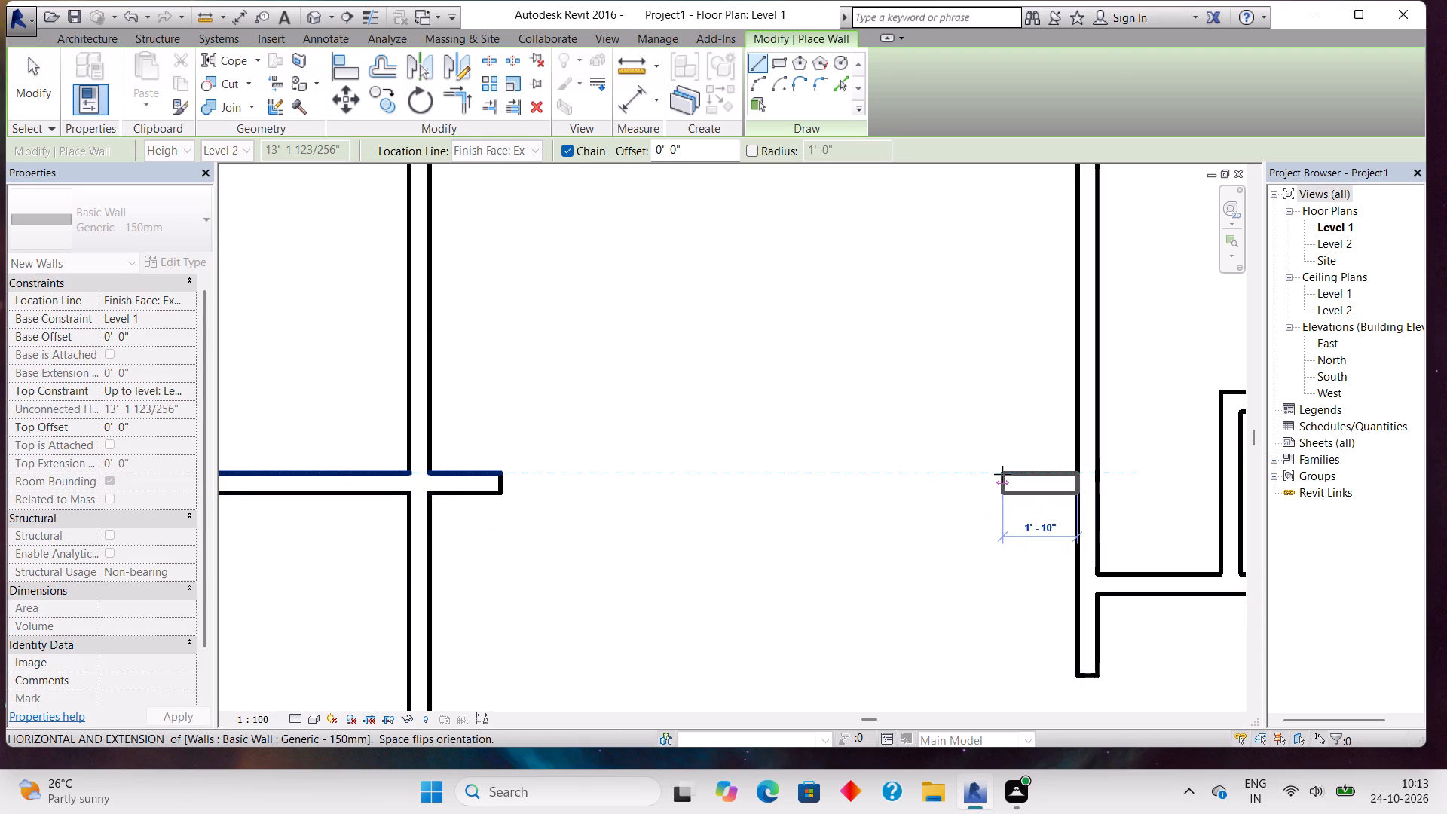
{"action": "left_click", "coordinate": [1000, 474]}
{"action": "key", "text": "Escape"}
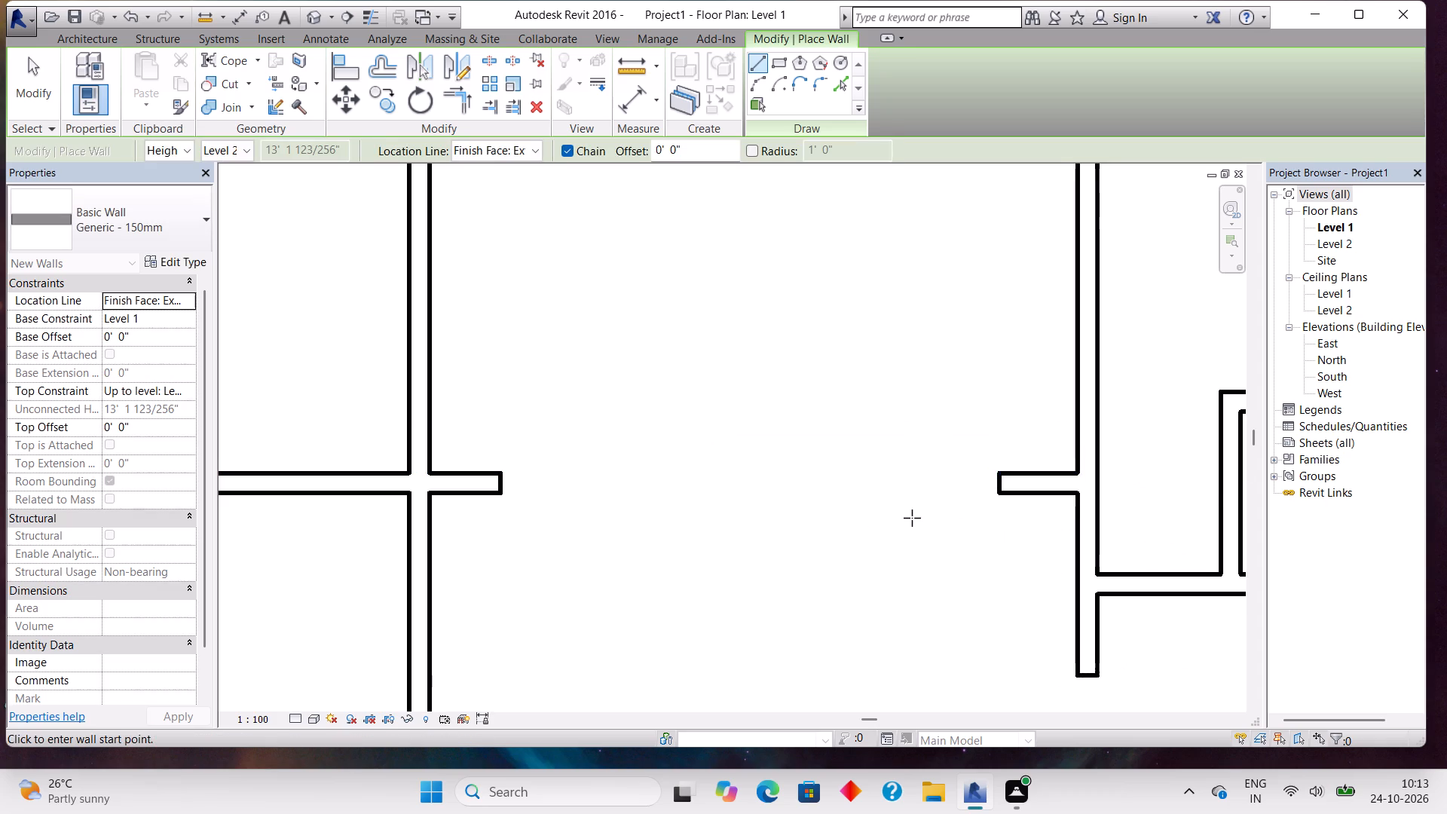
{"action": "scroll", "coordinate": [911, 518], "scroll_direction": "down", "scroll_amount": 4}
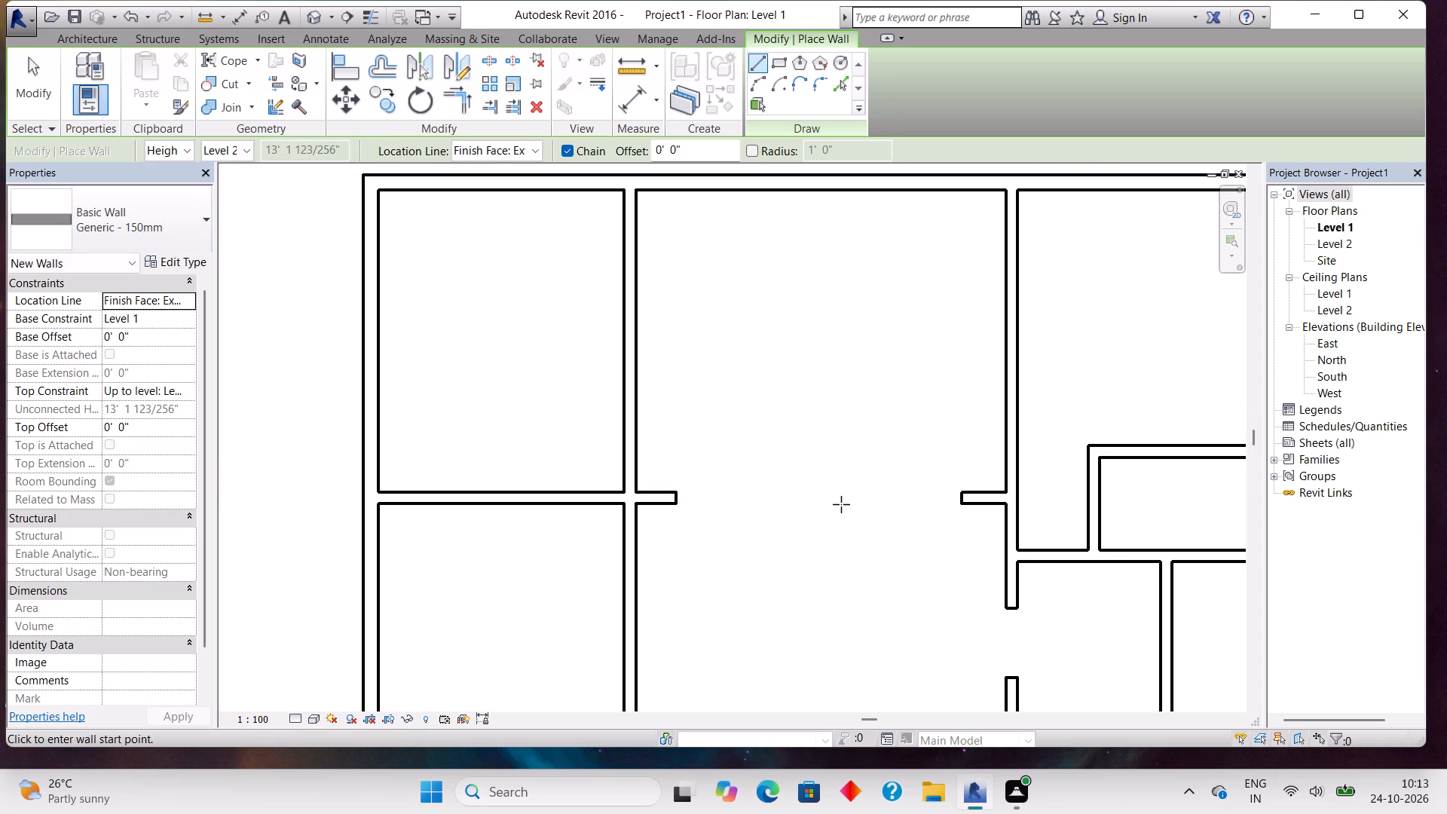
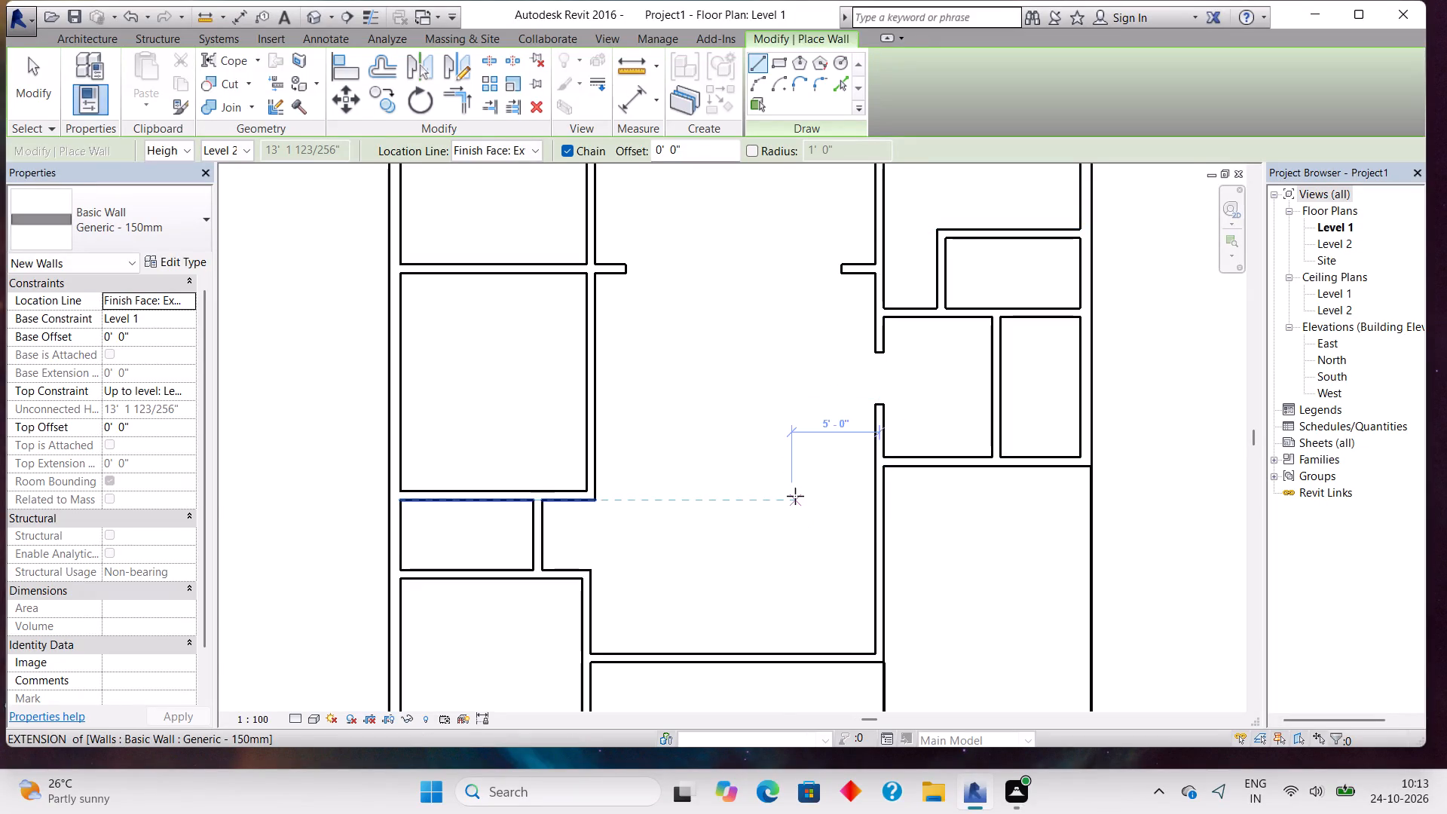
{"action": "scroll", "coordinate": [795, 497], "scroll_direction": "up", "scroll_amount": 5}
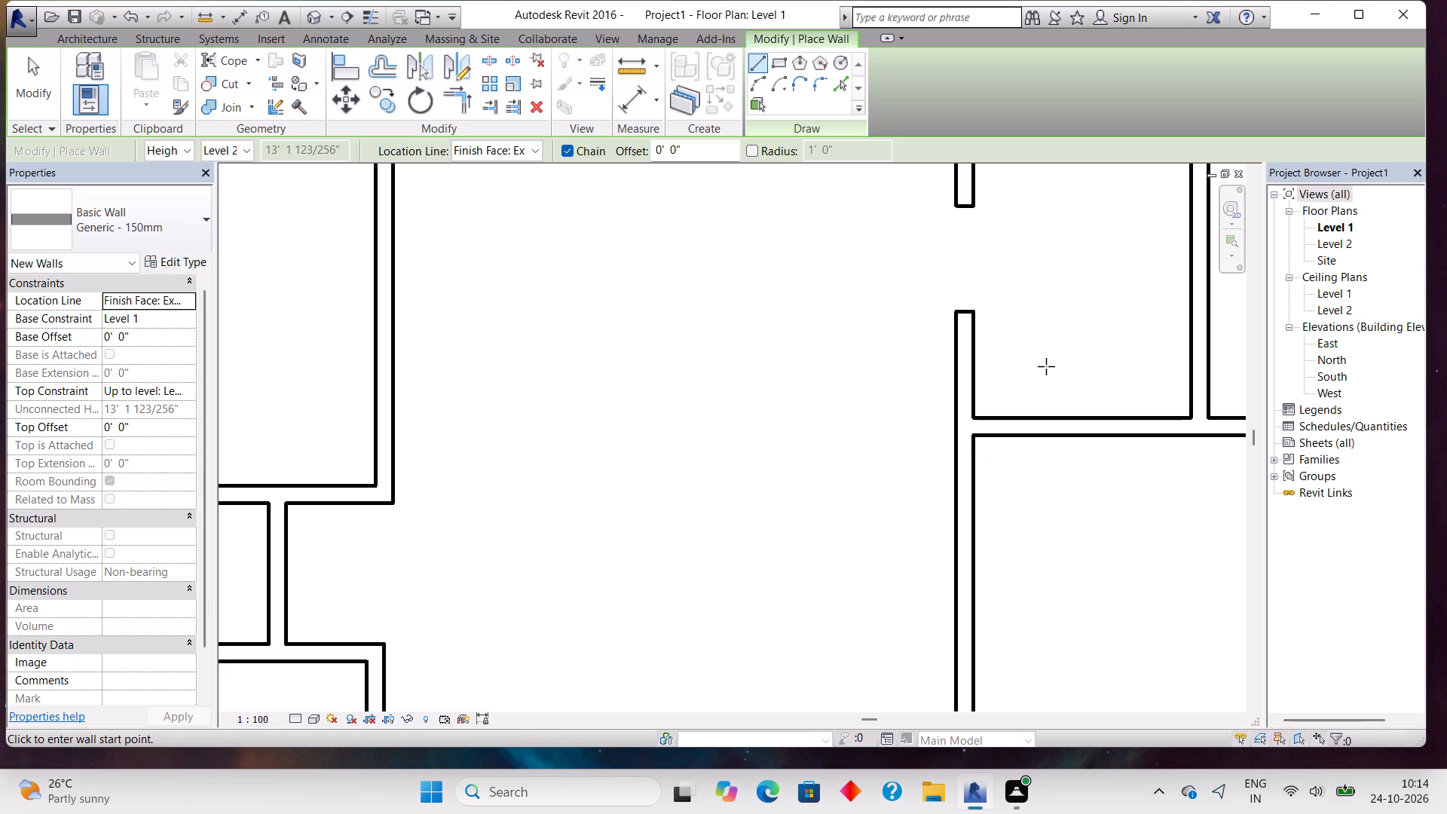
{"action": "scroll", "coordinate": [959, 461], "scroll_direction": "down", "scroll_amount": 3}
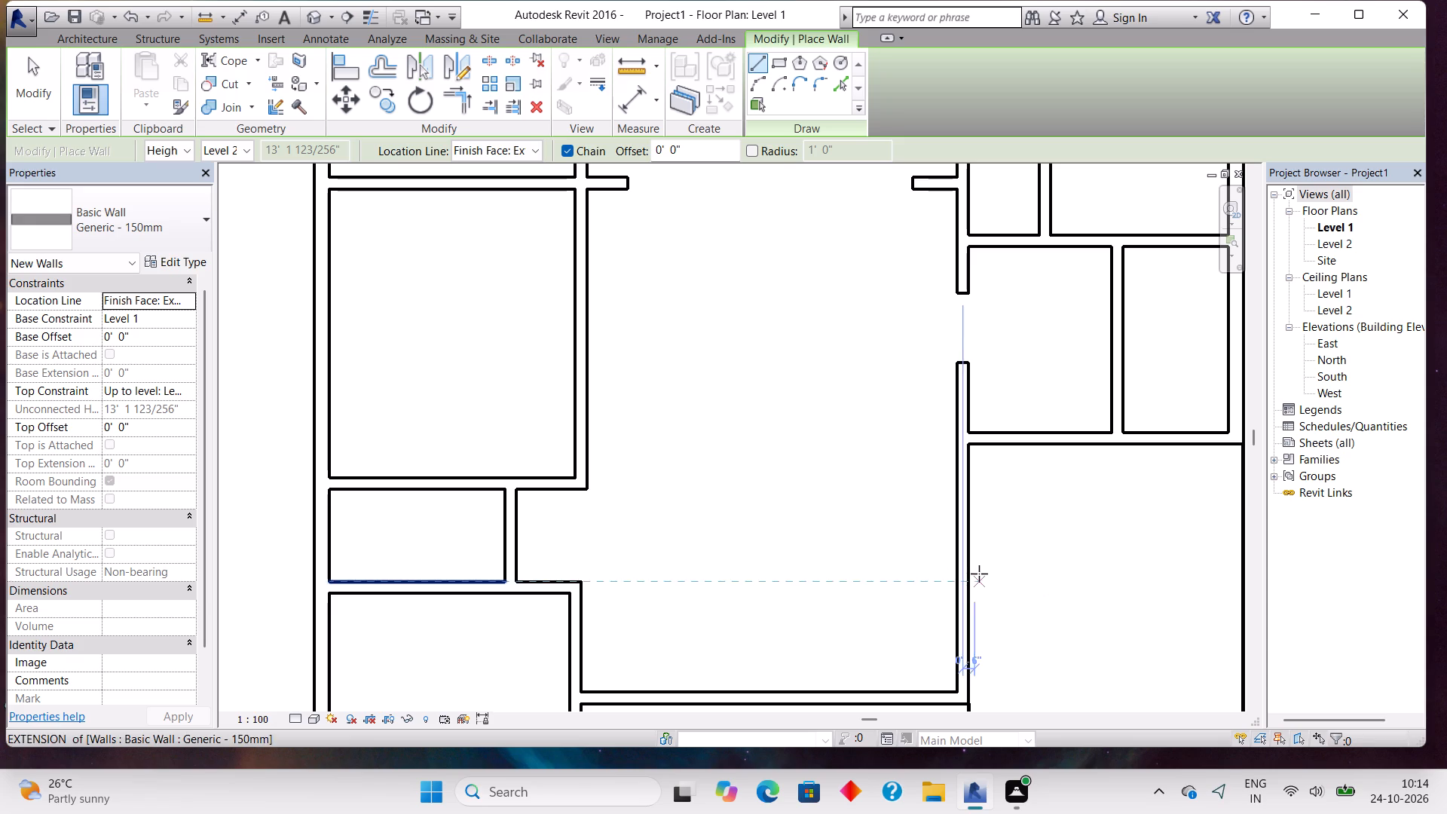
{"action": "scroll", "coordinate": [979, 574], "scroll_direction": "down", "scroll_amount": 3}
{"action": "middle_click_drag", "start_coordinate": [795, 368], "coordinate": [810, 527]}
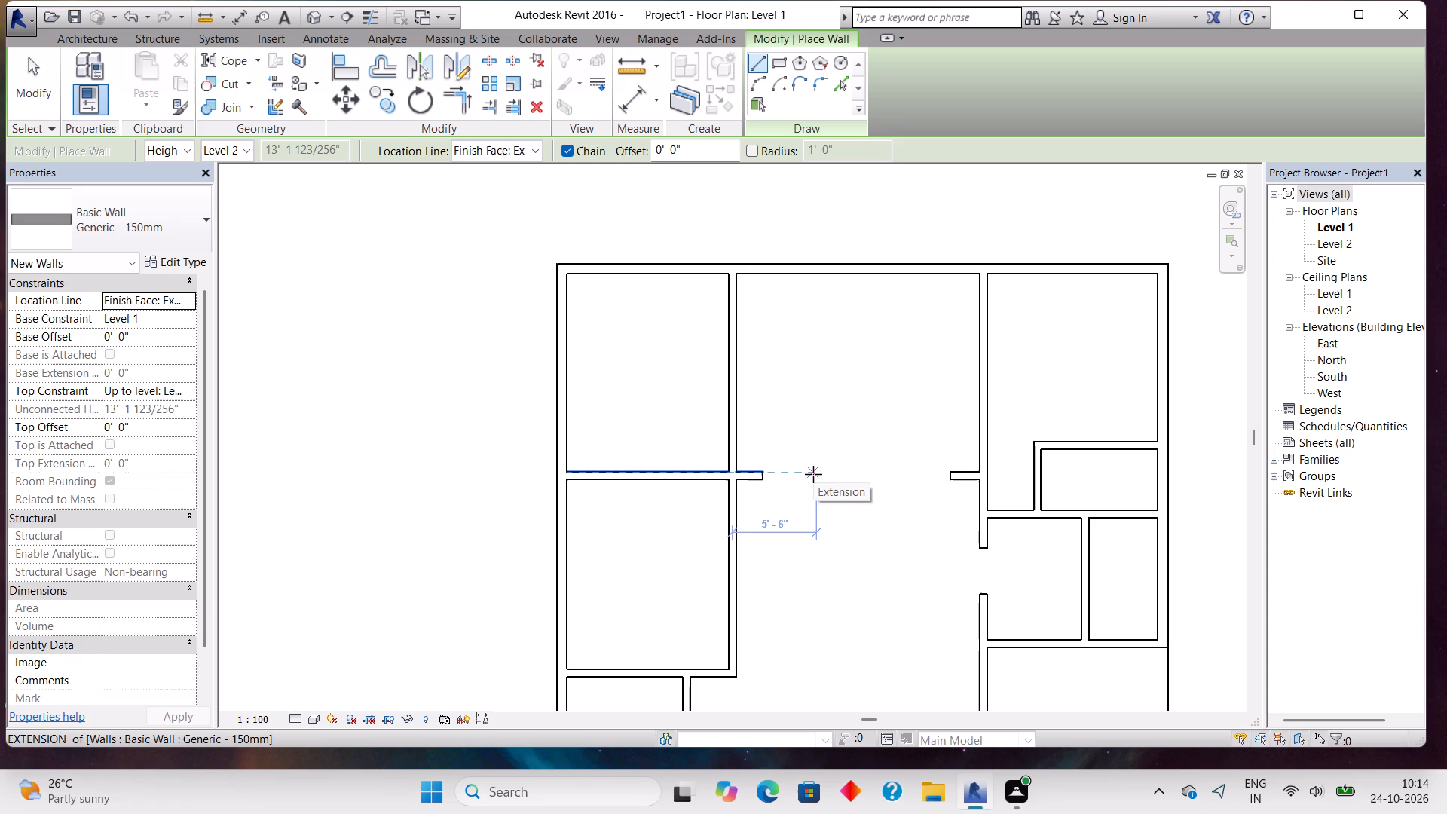
Place a bold 2.5mm Arial text note in the southwest room reading BEDROOM-3 with 13'0"X12'8" on a second line.
{"action": "middle_click_drag", "start_coordinate": [823, 581], "coordinate": [861, 243]}
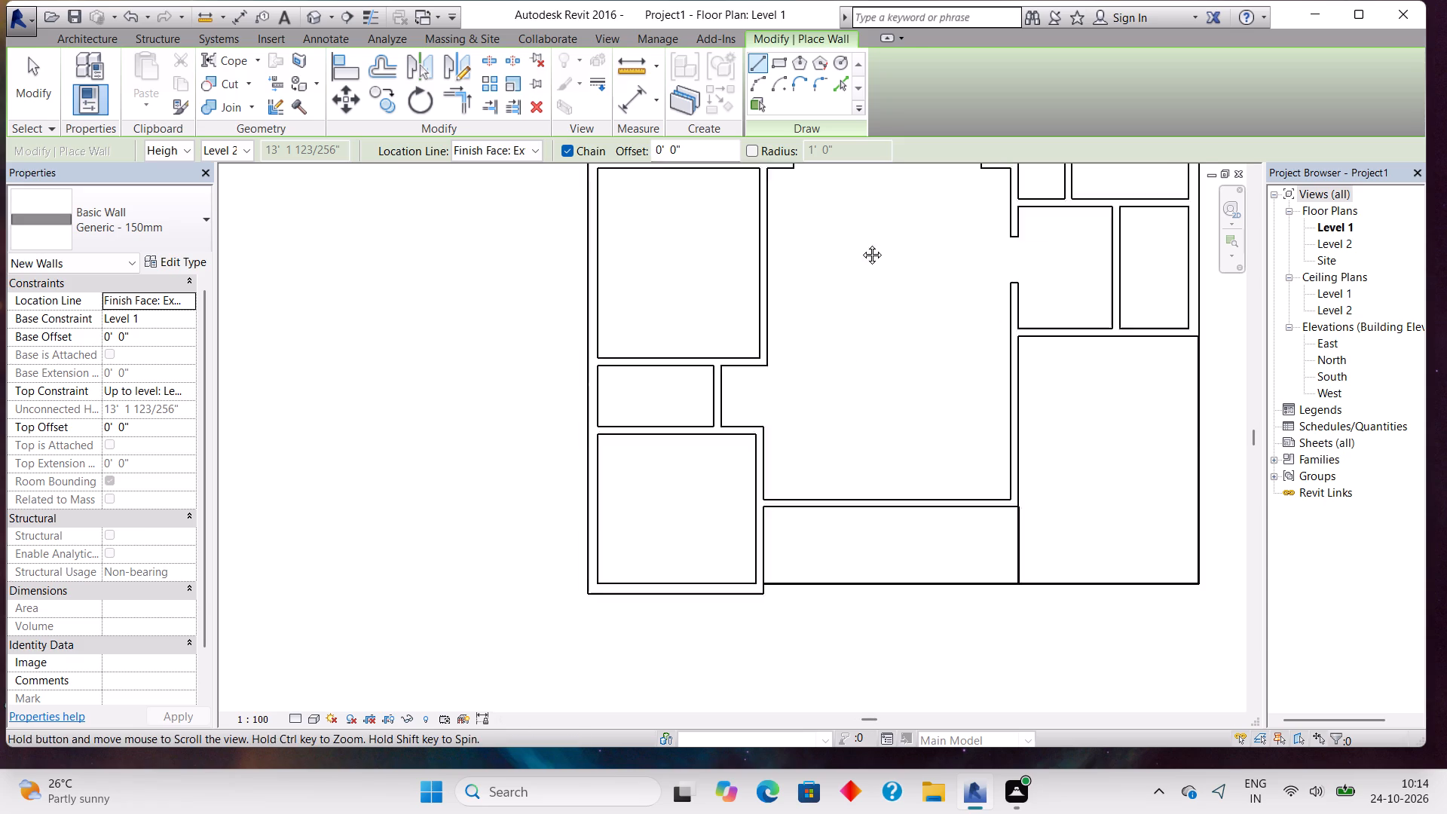
{"action": "middle_click_drag", "start_coordinate": [861, 243], "coordinate": [865, 210]}
{"action": "scroll", "coordinate": [766, 356], "scroll_direction": "up", "scroll_amount": 3}
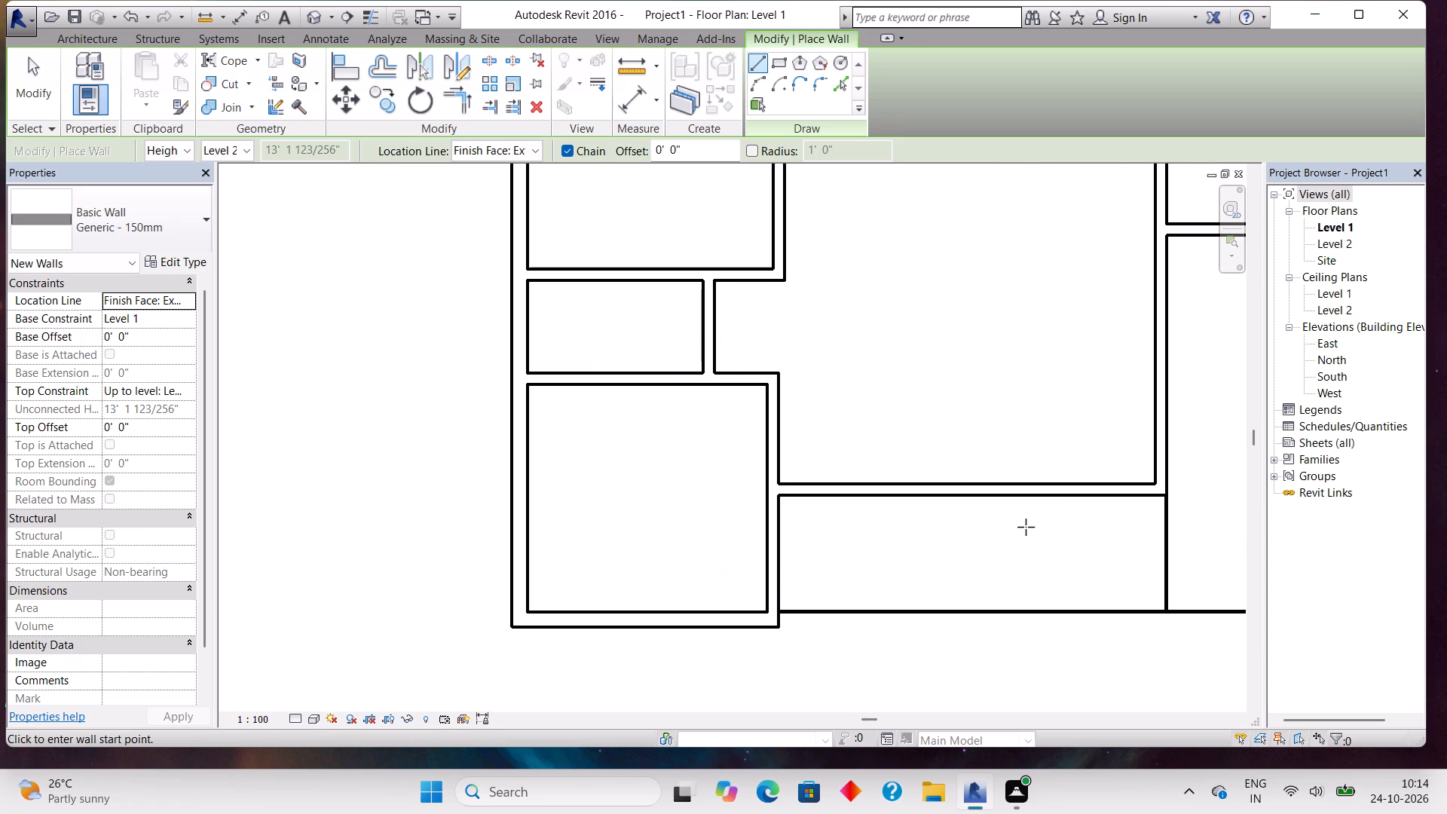
{"action": "left_click", "coordinate": [350, 38]}
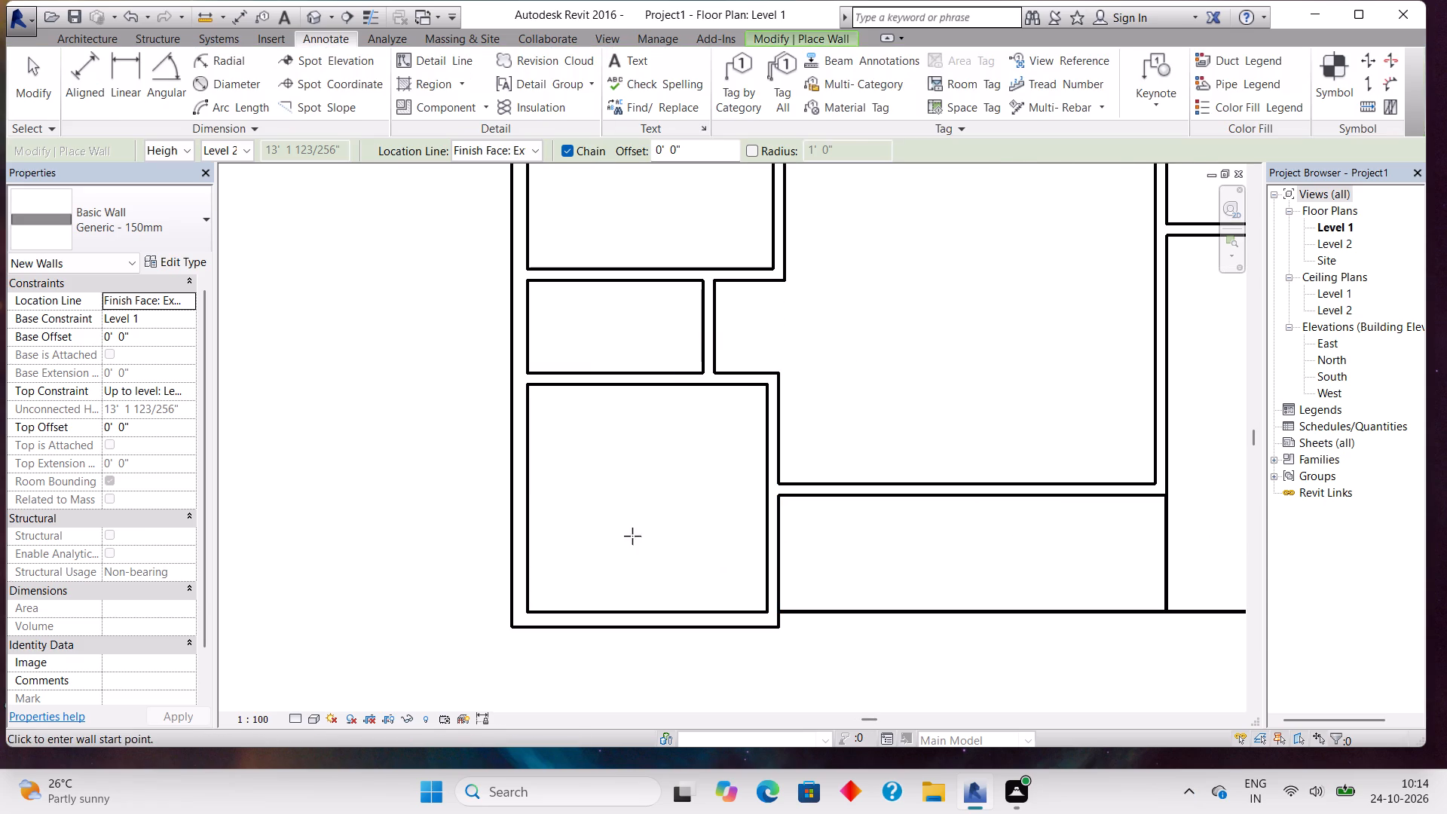
{"action": "left_click", "coordinate": [619, 62]}
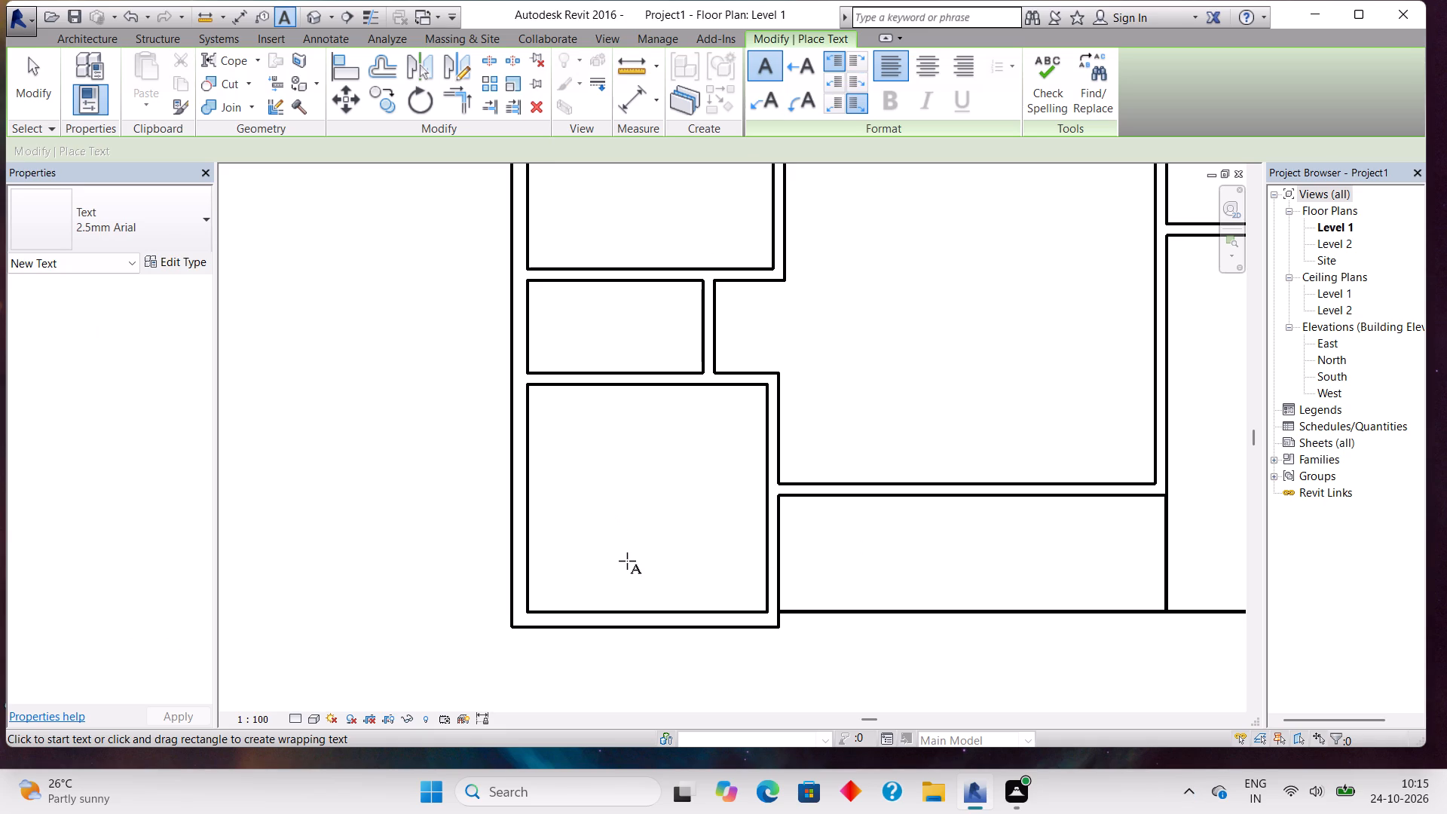
{"action": "left_click", "coordinate": [591, 517]}
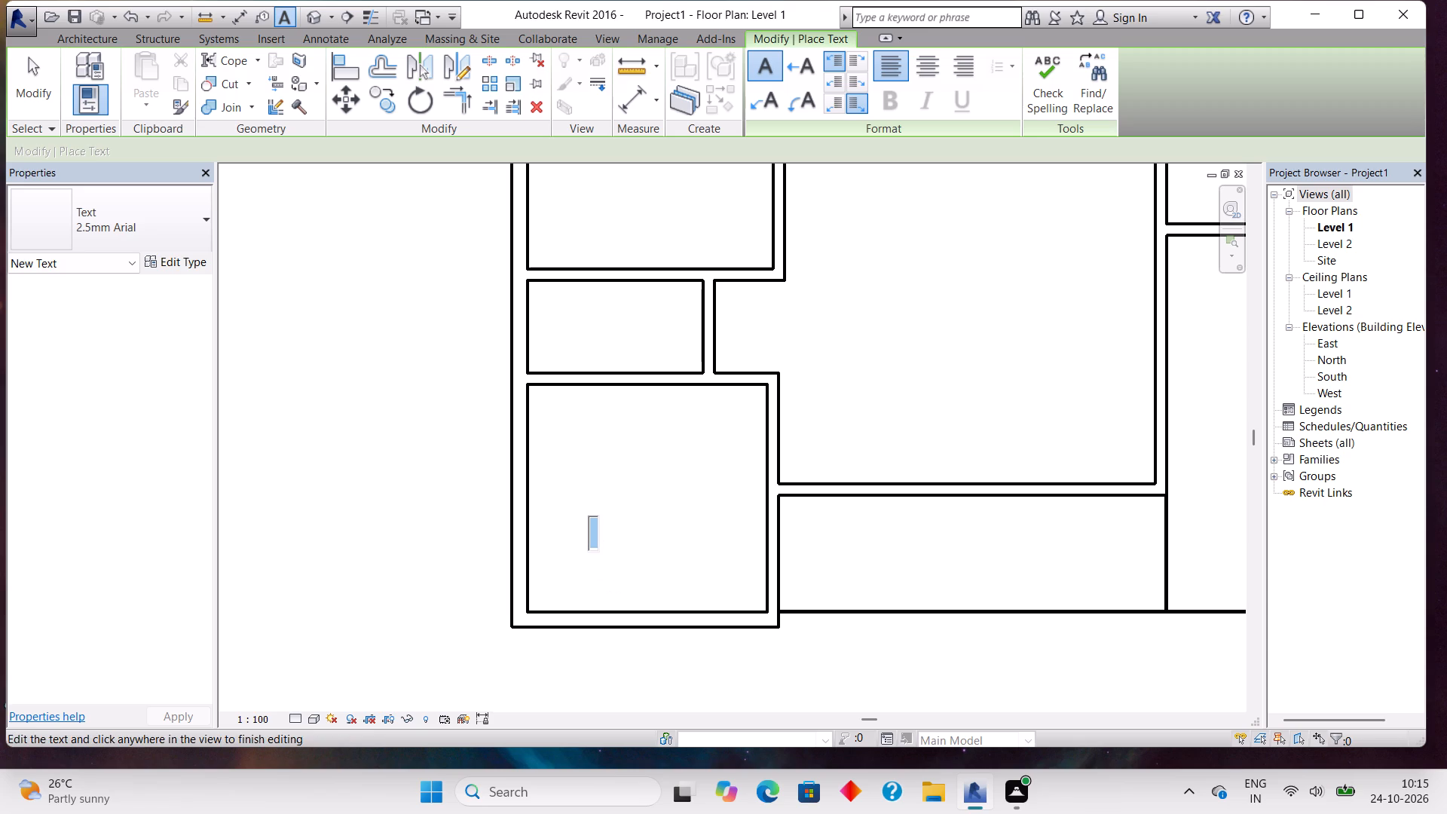
{"action": "left_click", "coordinate": [882, 107]}
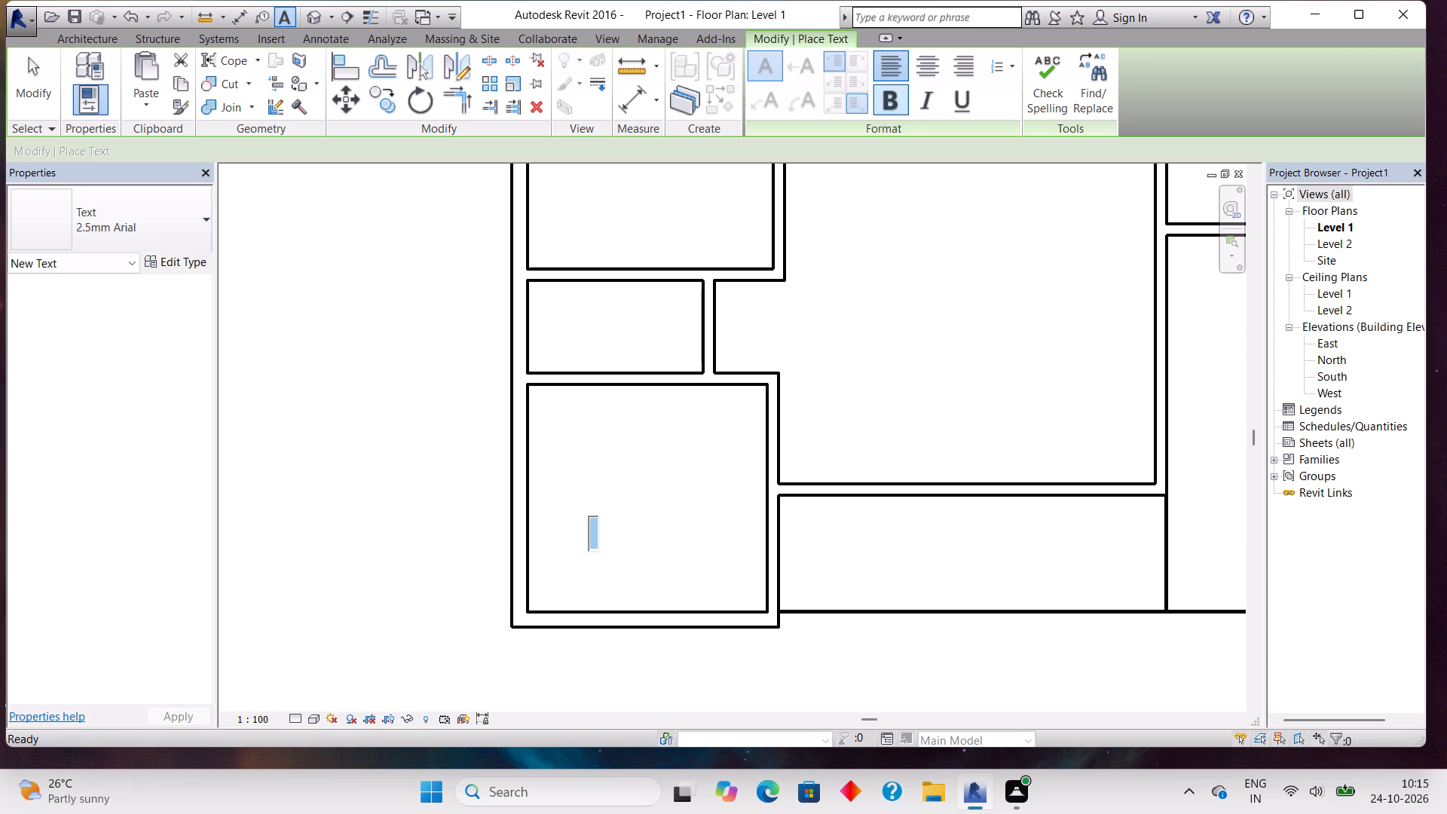
{"action": "type", "text": "BEDROOM"}
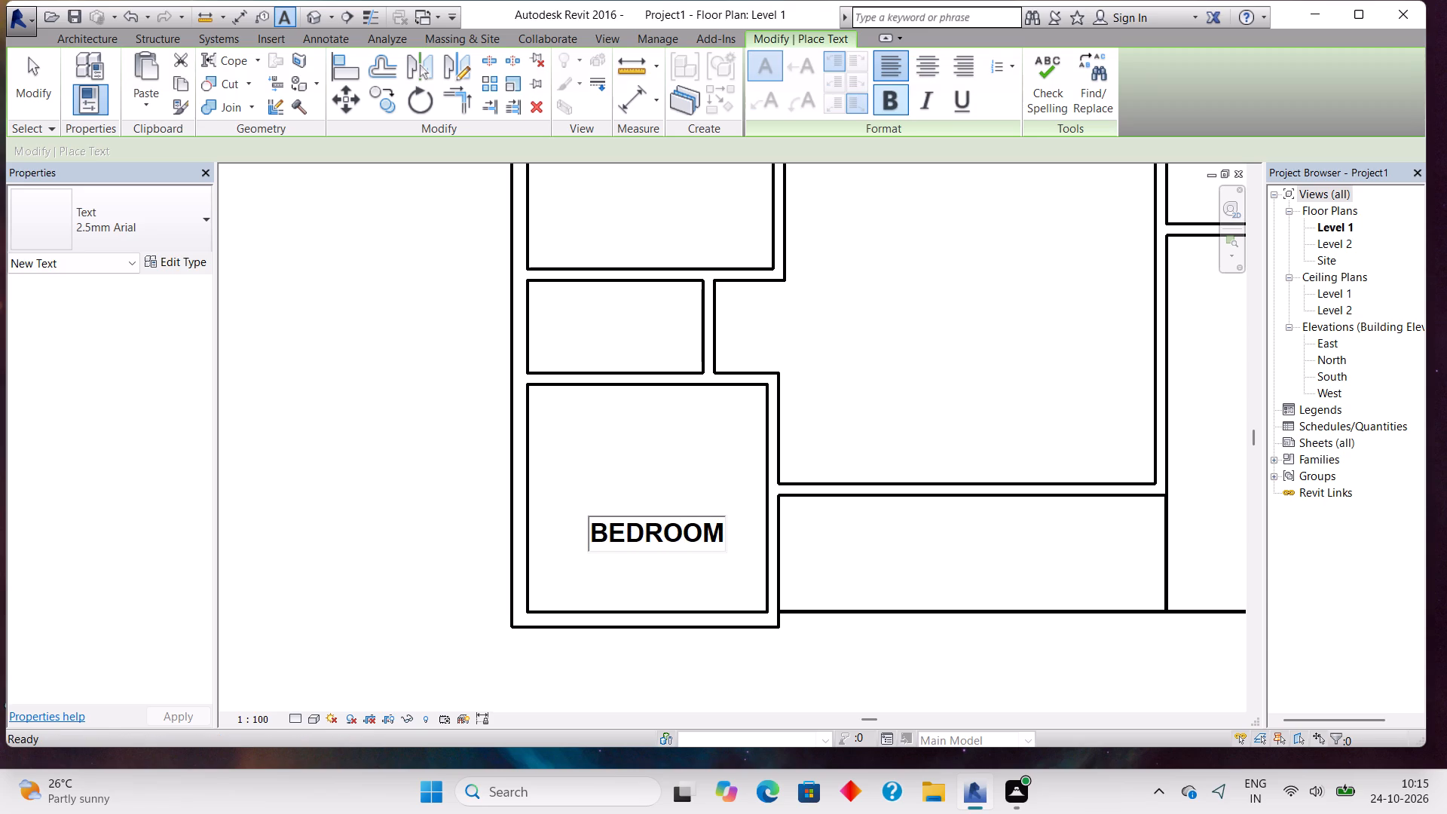
{"action": "type", "text": "-3"}
{"action": "key", "text": "Return"}
{"action": "type", "text": "13"}
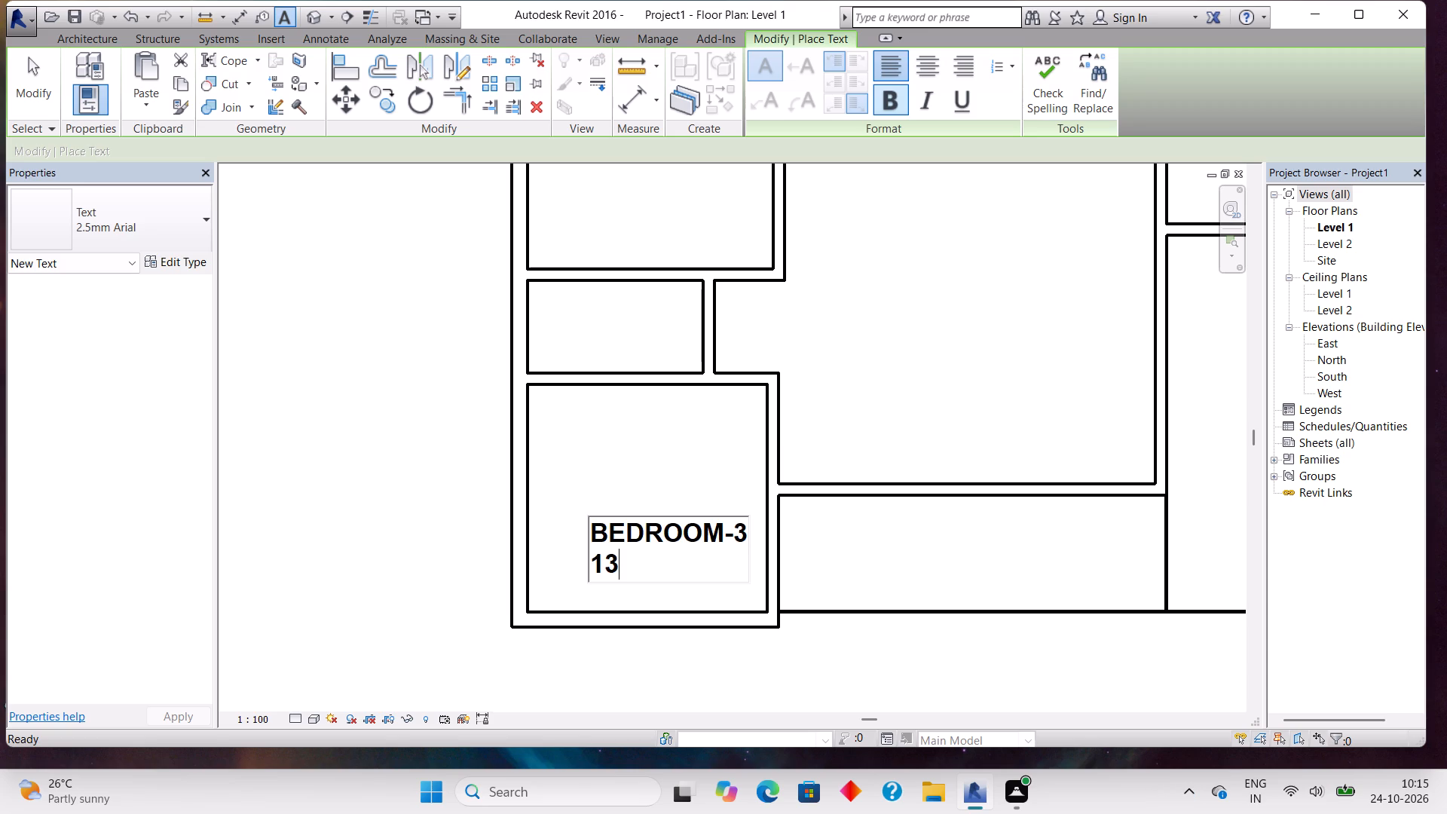
{"action": "key", "text": "apostrophe"}
{"action": "type", "text": "0\""}
{"action": "key", "text": "x"}
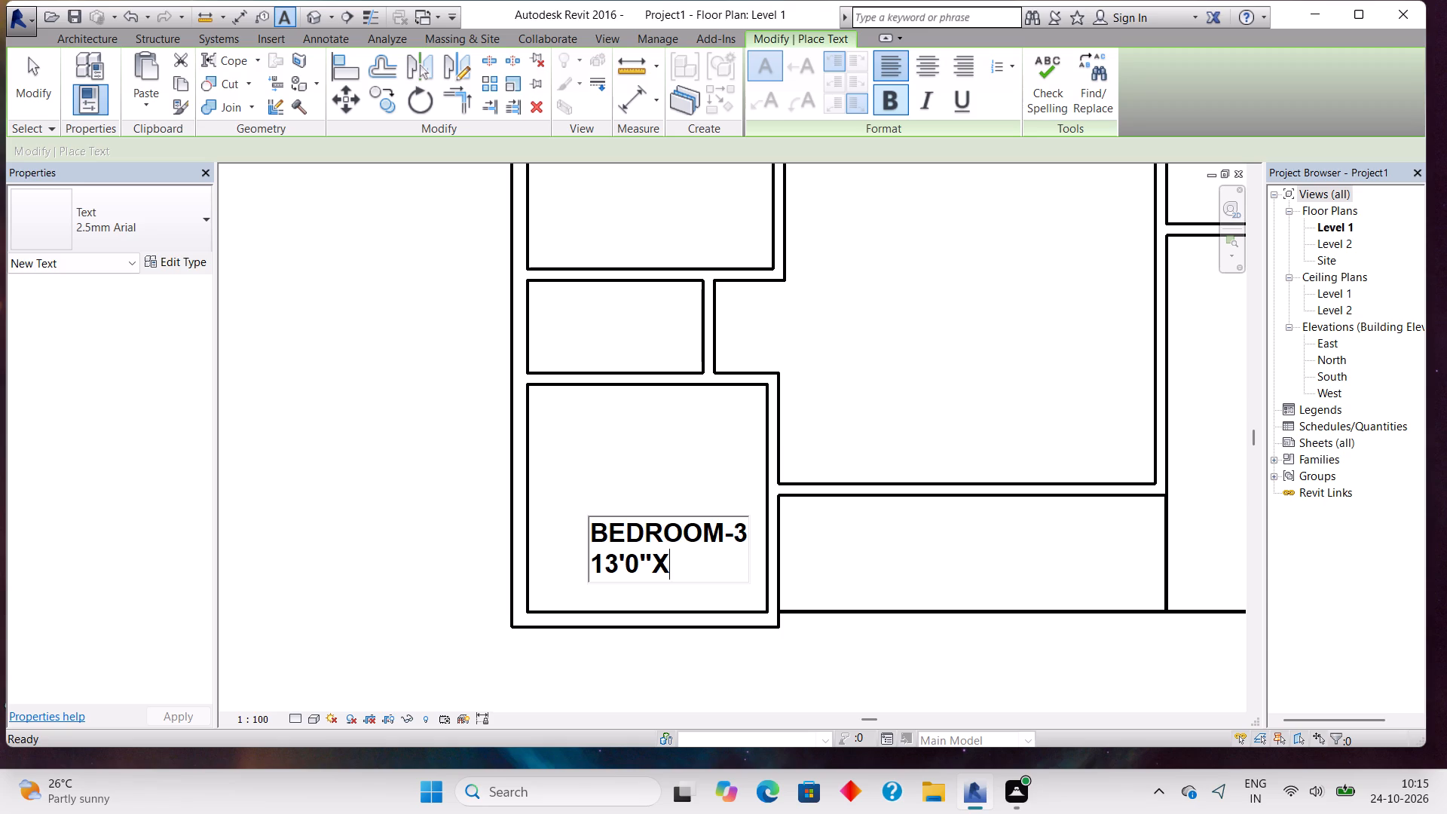
{"action": "type", "text": "12'"}
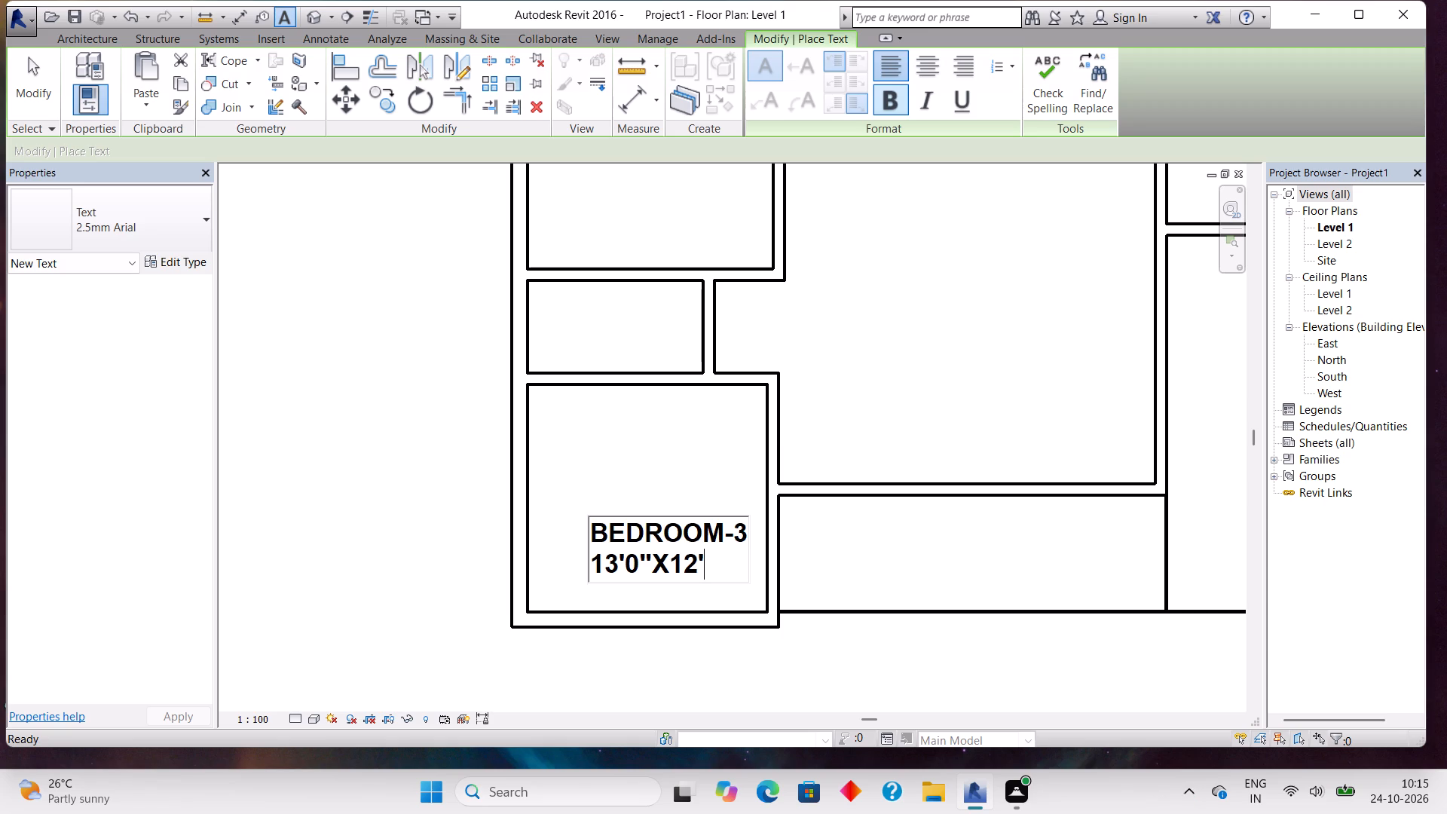
{"action": "key", "text": "8"}
{"action": "key", "text": "shift+quotedbl"}
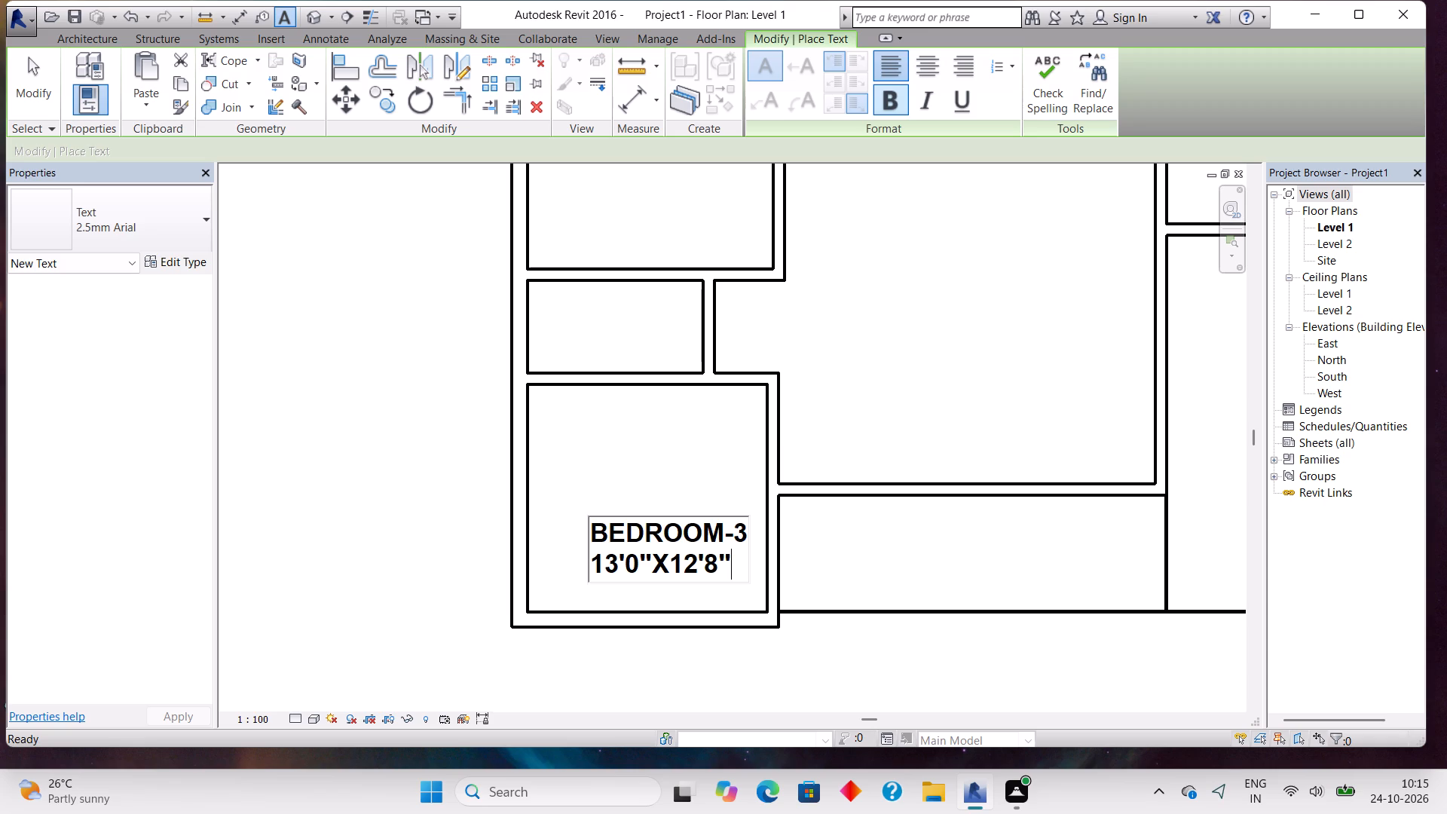
{"action": "left_click", "coordinate": [910, 532]}
Place a bold text note reading PORCH with 12'0"X5'0" on a second line in the model-line area south of the central hall.
{"action": "left_click", "coordinate": [910, 532]}
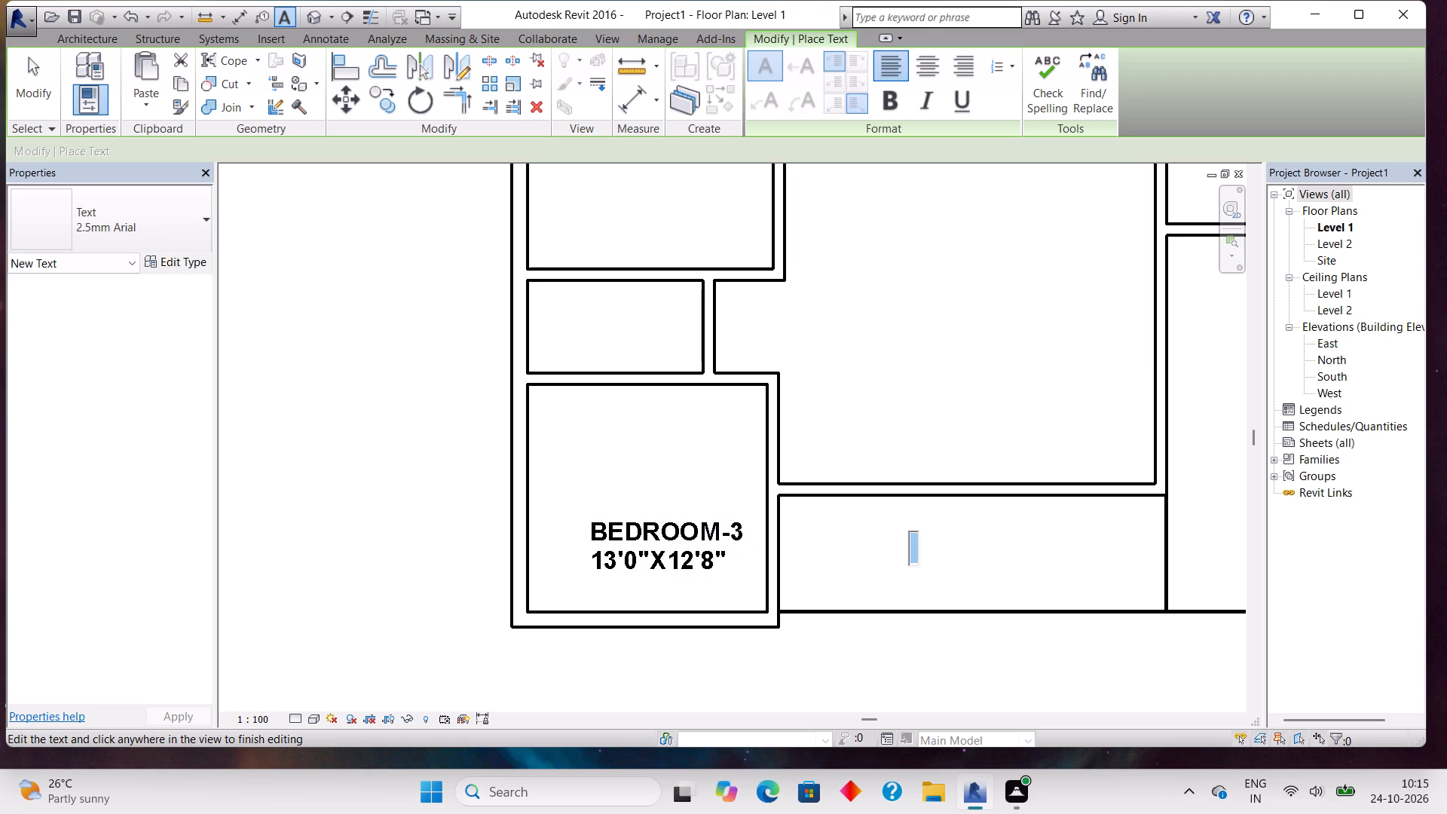
{"action": "left_click", "coordinate": [876, 109]}
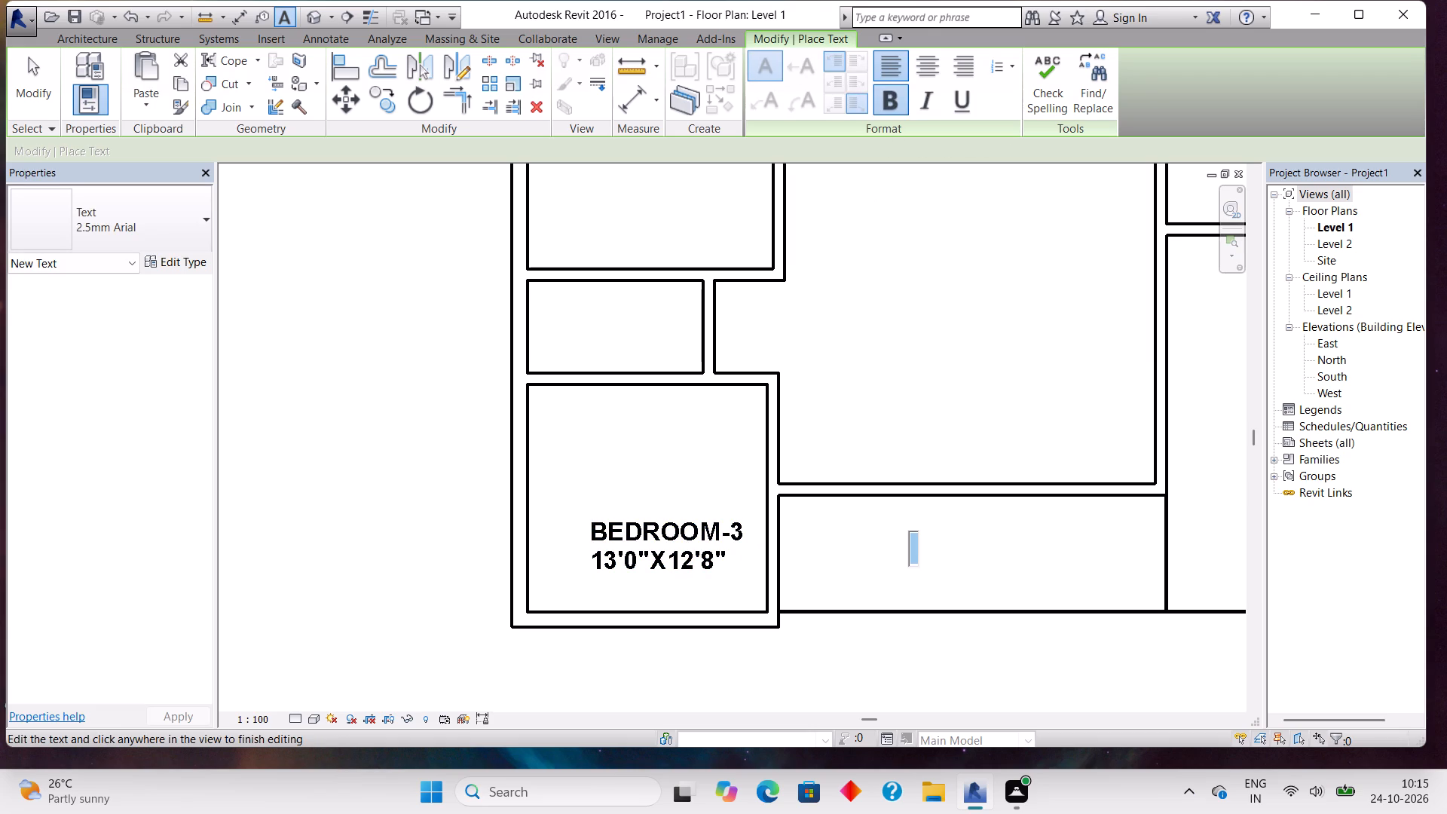
{"action": "type", "text": "PORCH"}
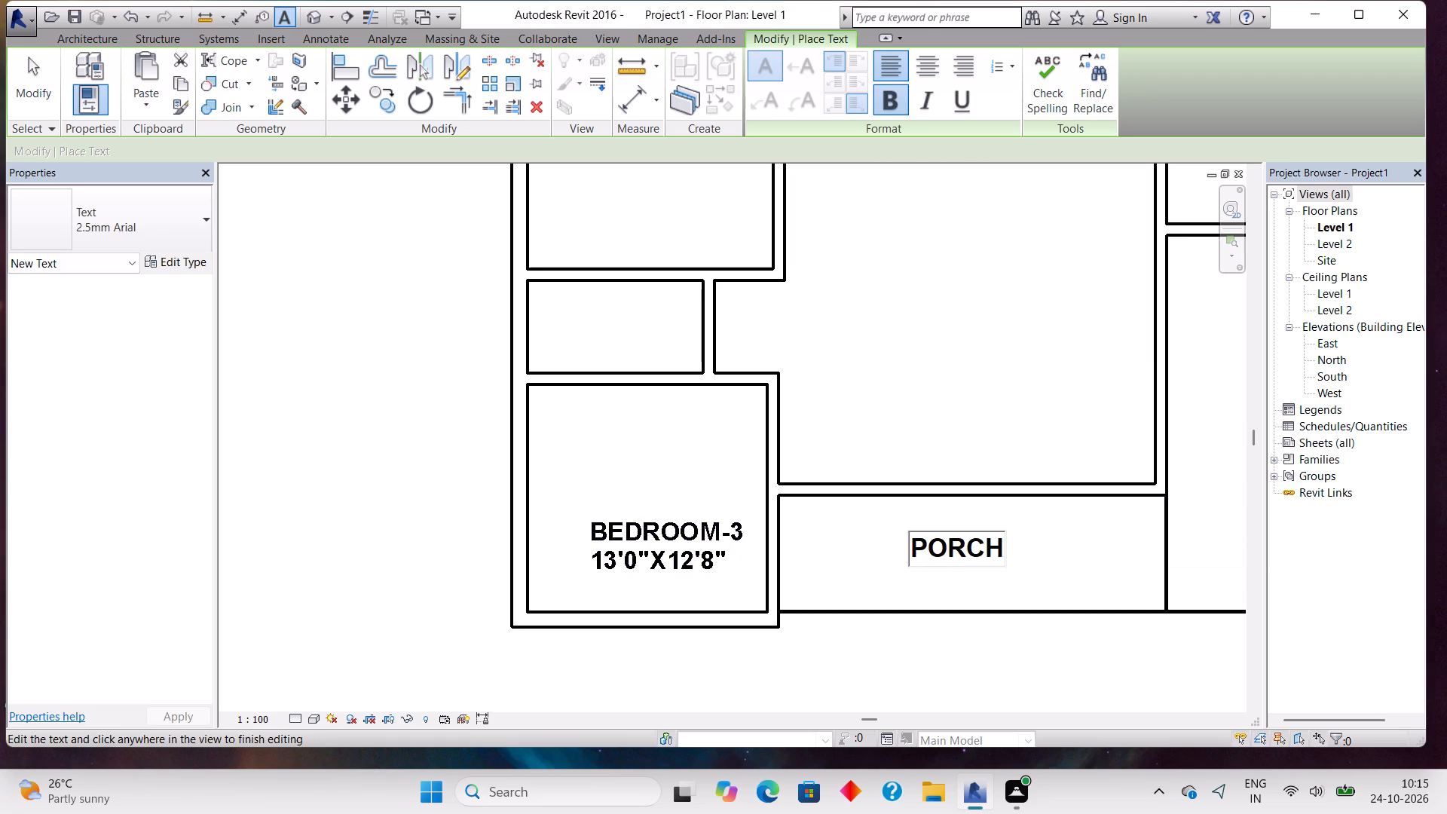
{"action": "key", "text": "Return"}
{"action": "type", "text": "12"}
{"action": "key", "text": "apostrophe"}
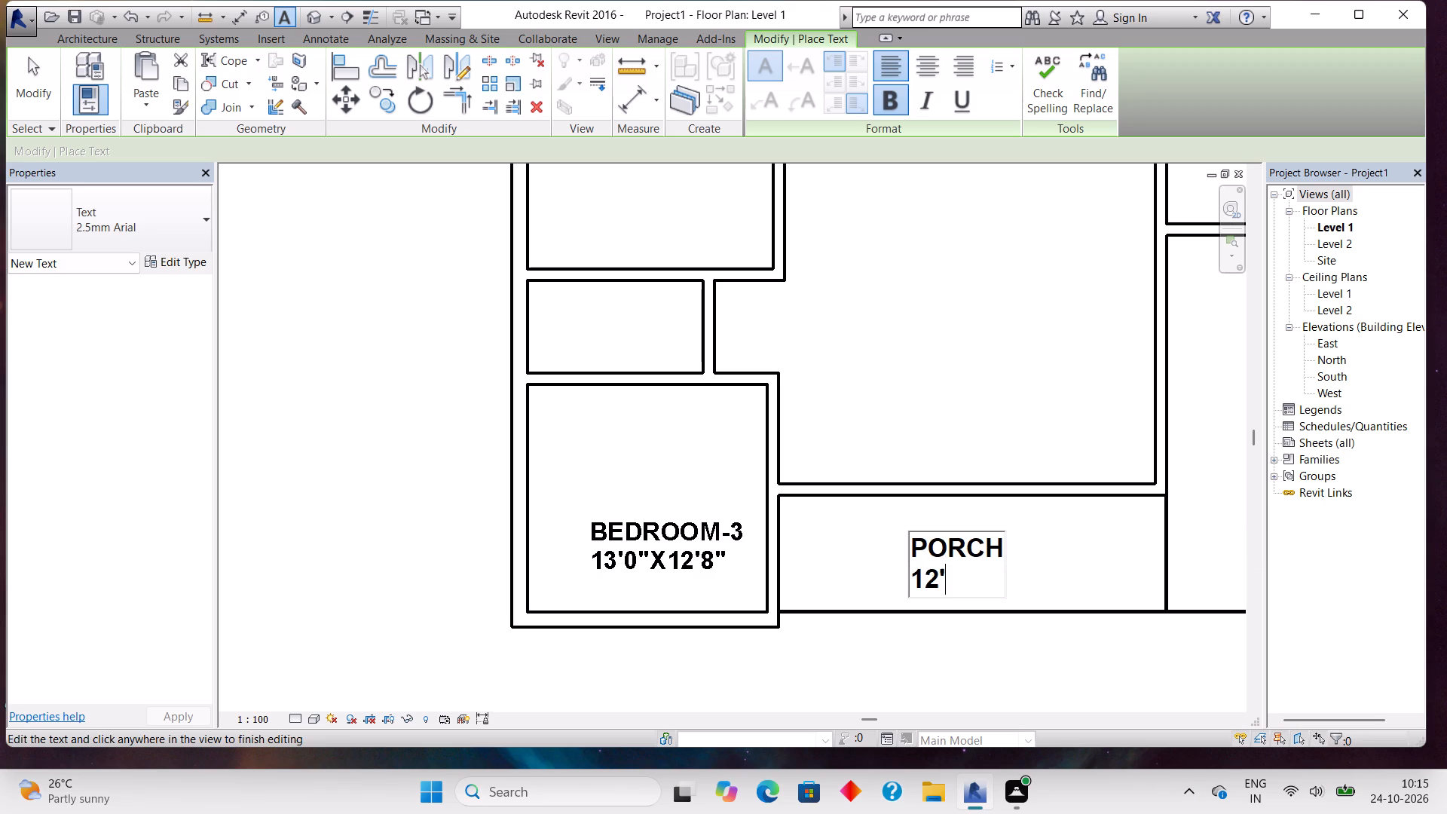
{"action": "key", "text": "0"}
{"action": "key", "text": "shift+quotedbl"}
{"action": "key", "text": "x"}
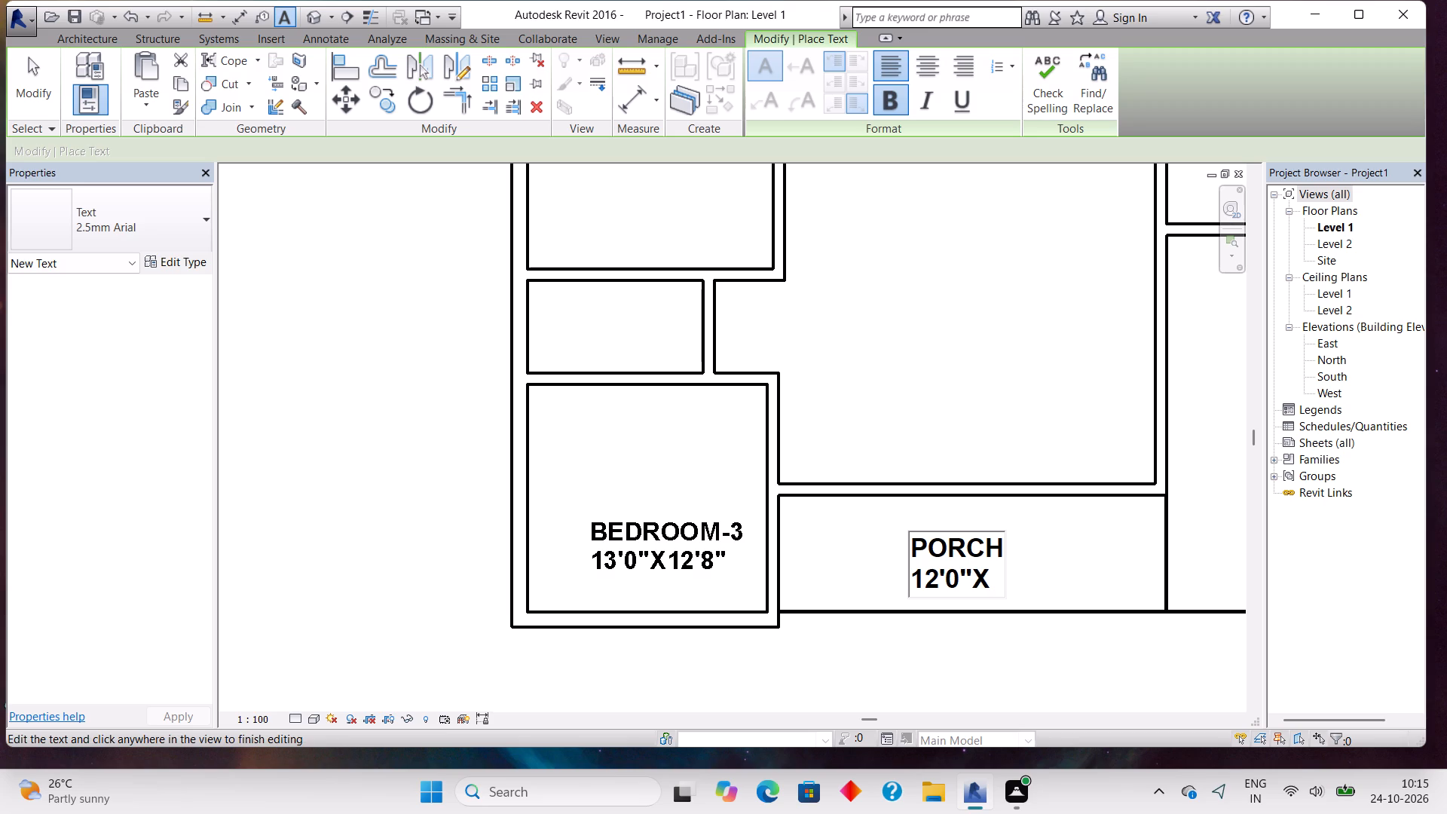
{"action": "key", "text": "5"}
{"action": "scroll", "coordinate": [1017, 517], "scroll_direction": "up", "scroll_amount": 2}
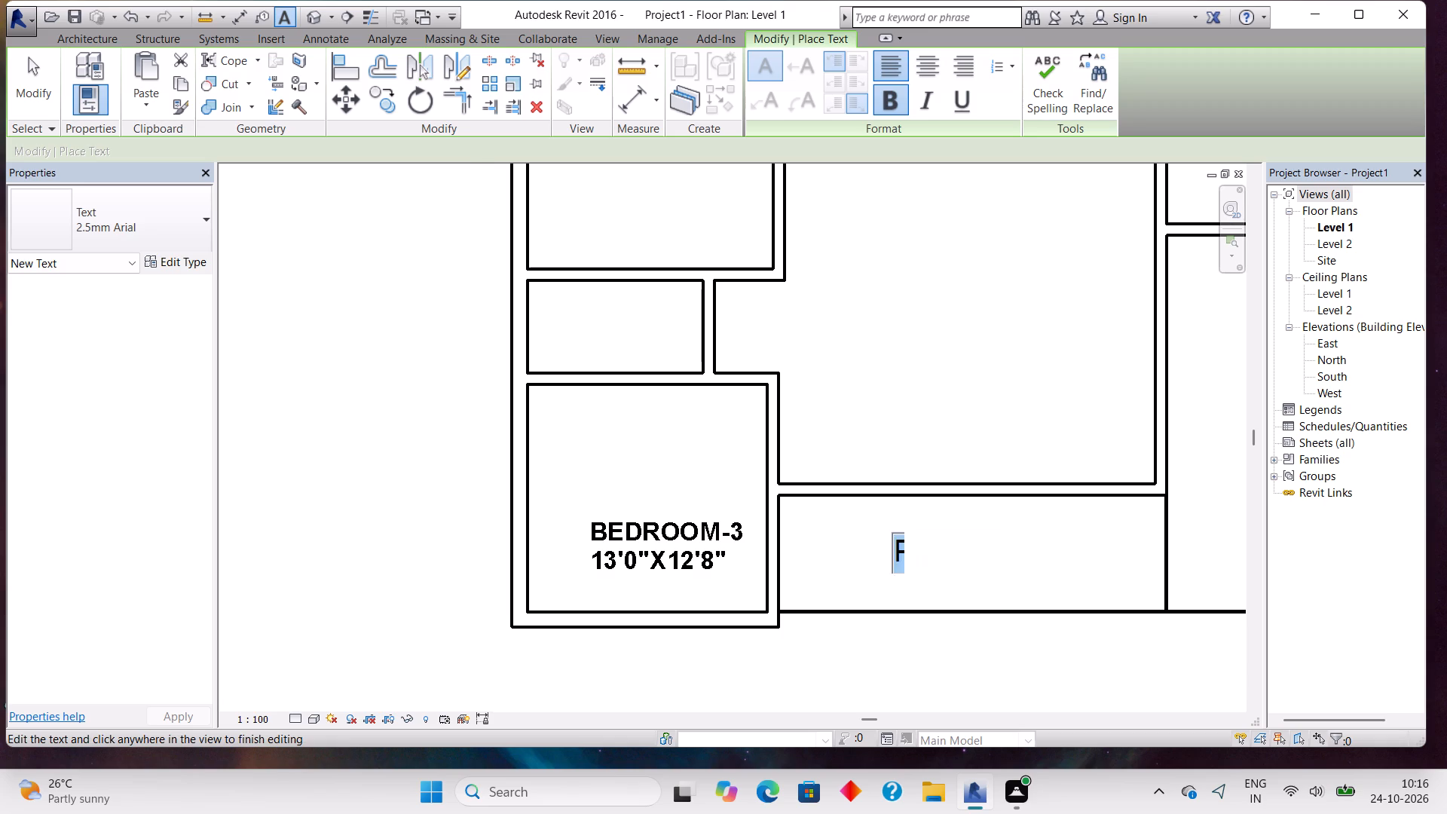
{"action": "scroll", "coordinate": [1017, 517], "scroll_direction": "up", "scroll_amount": 2}
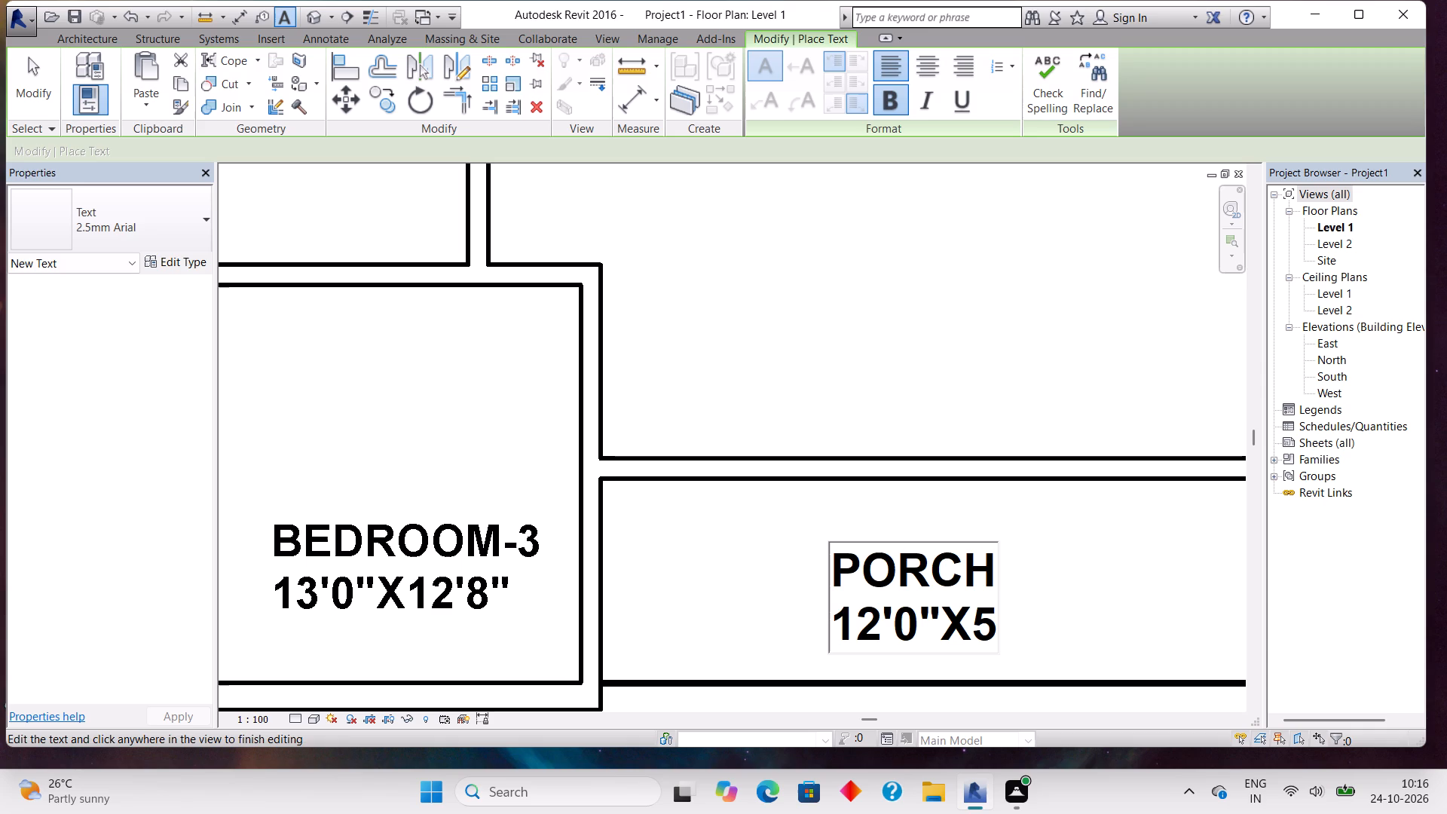
{"action": "key", "text": "apostrophe"}
{"action": "key", "text": "0"}
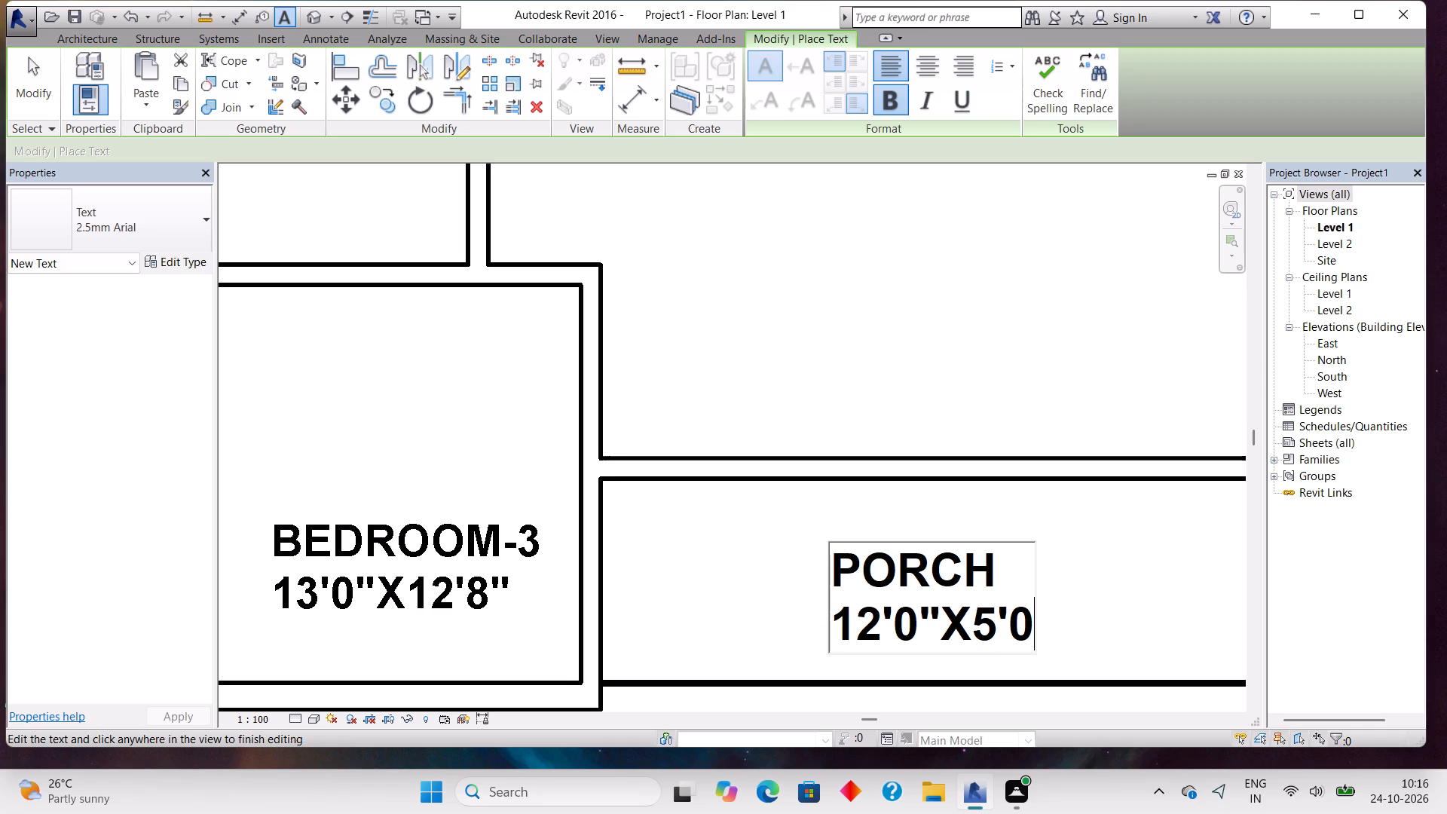
{"action": "middle_click_drag", "start_coordinate": [1094, 609], "coordinate": [937, 536]}
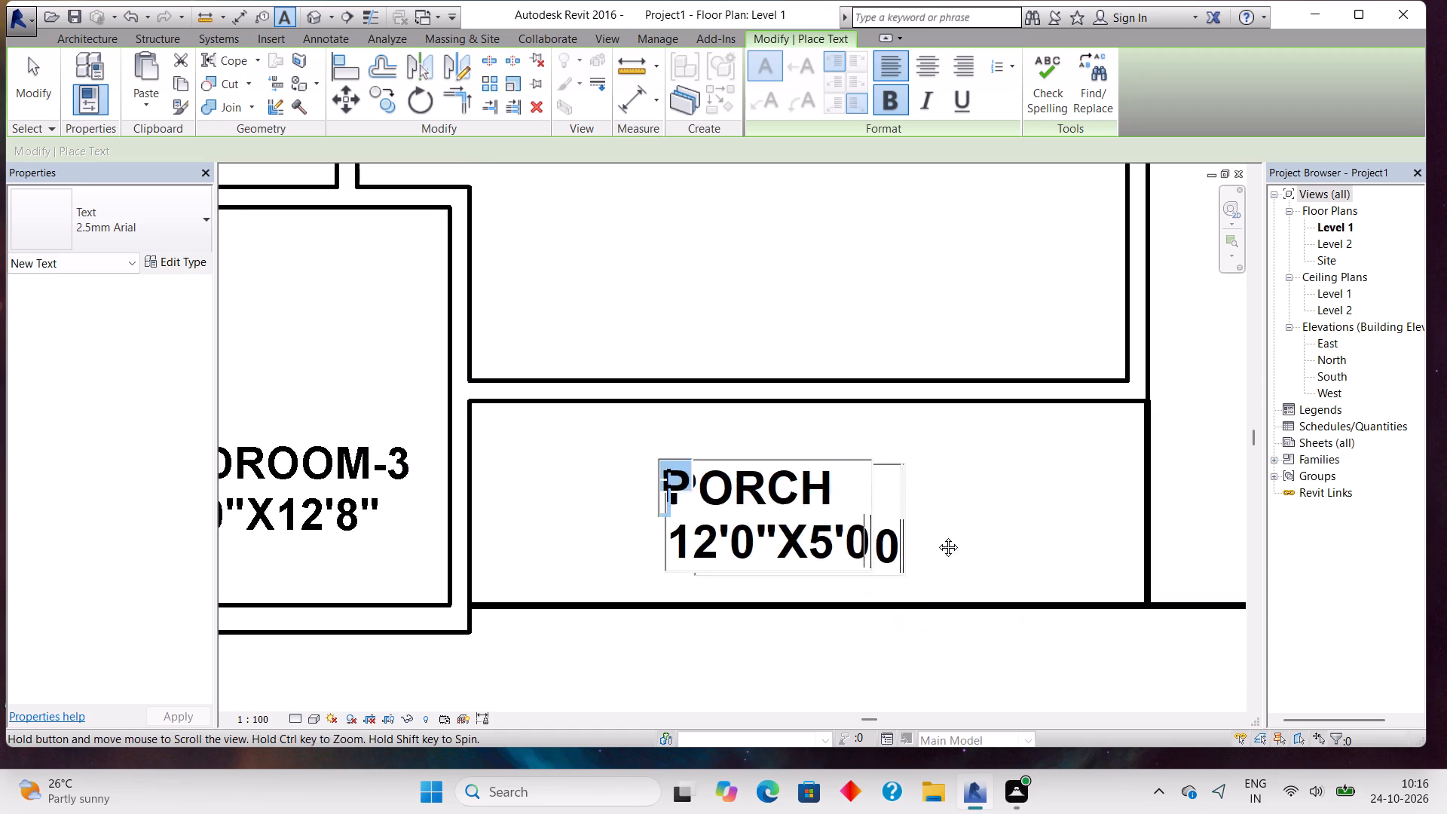
{"action": "middle_click_drag", "start_coordinate": [937, 536], "coordinate": [998, 564]}
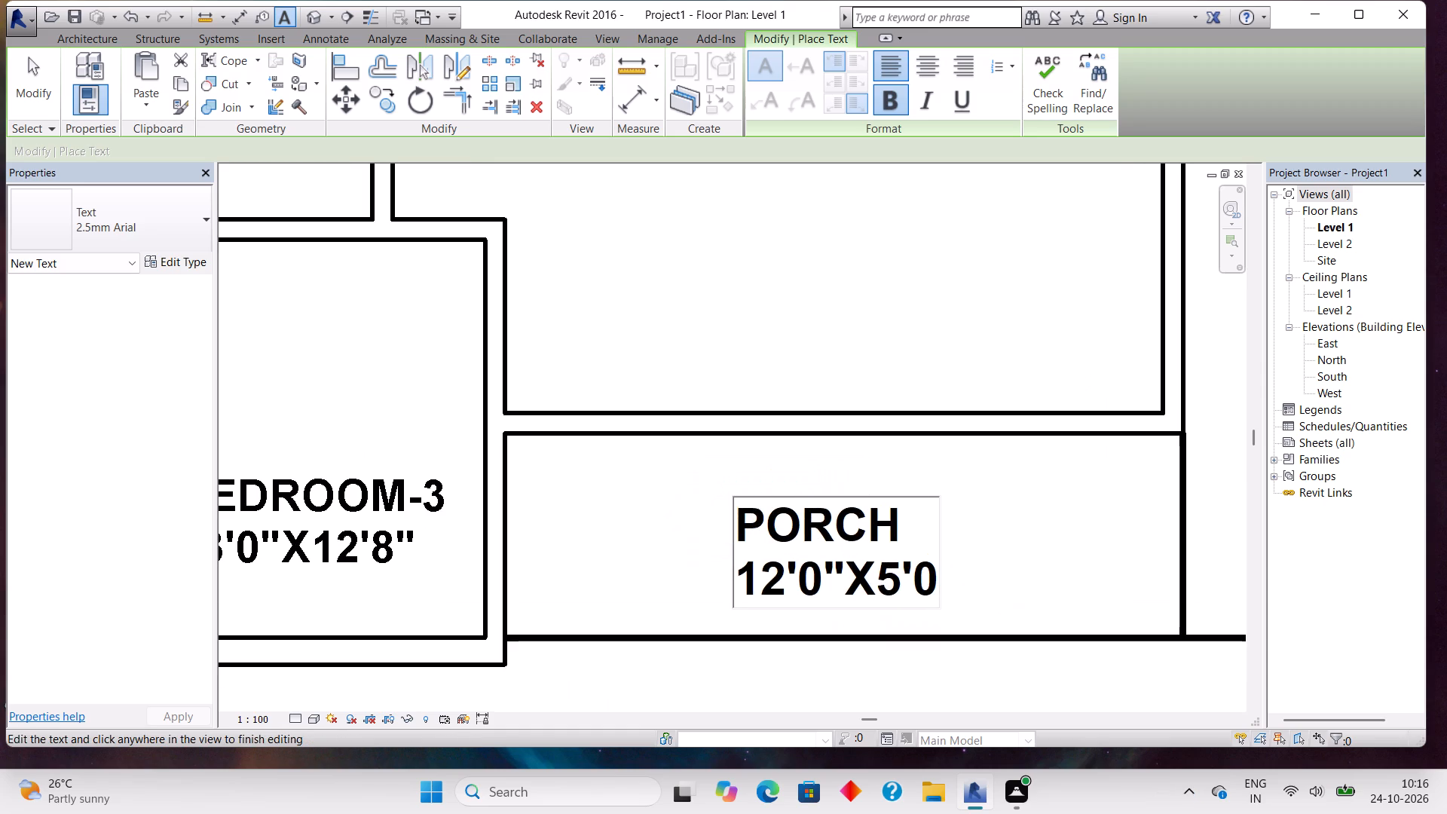
{"action": "key", "text": "shift+quotedbl"}
{"action": "middle_click_drag", "start_coordinate": [1036, 503], "coordinate": [373, 614]}
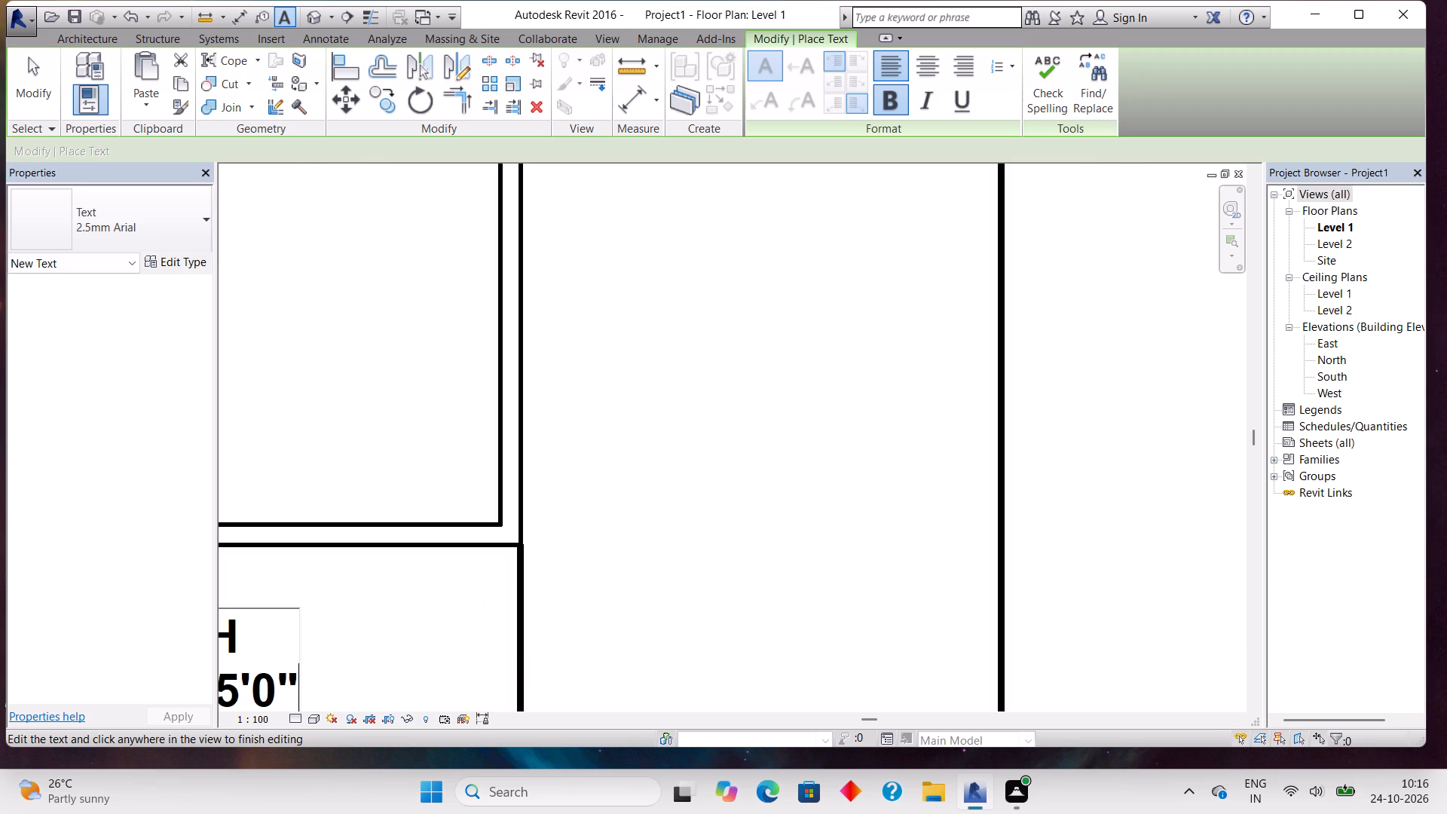
{"action": "left_click", "coordinate": [566, 411]}
Place a bold text note in the southeast area east of the central hall reading PARKING, and begin a second line.
{"action": "left_click", "coordinate": [566, 411]}
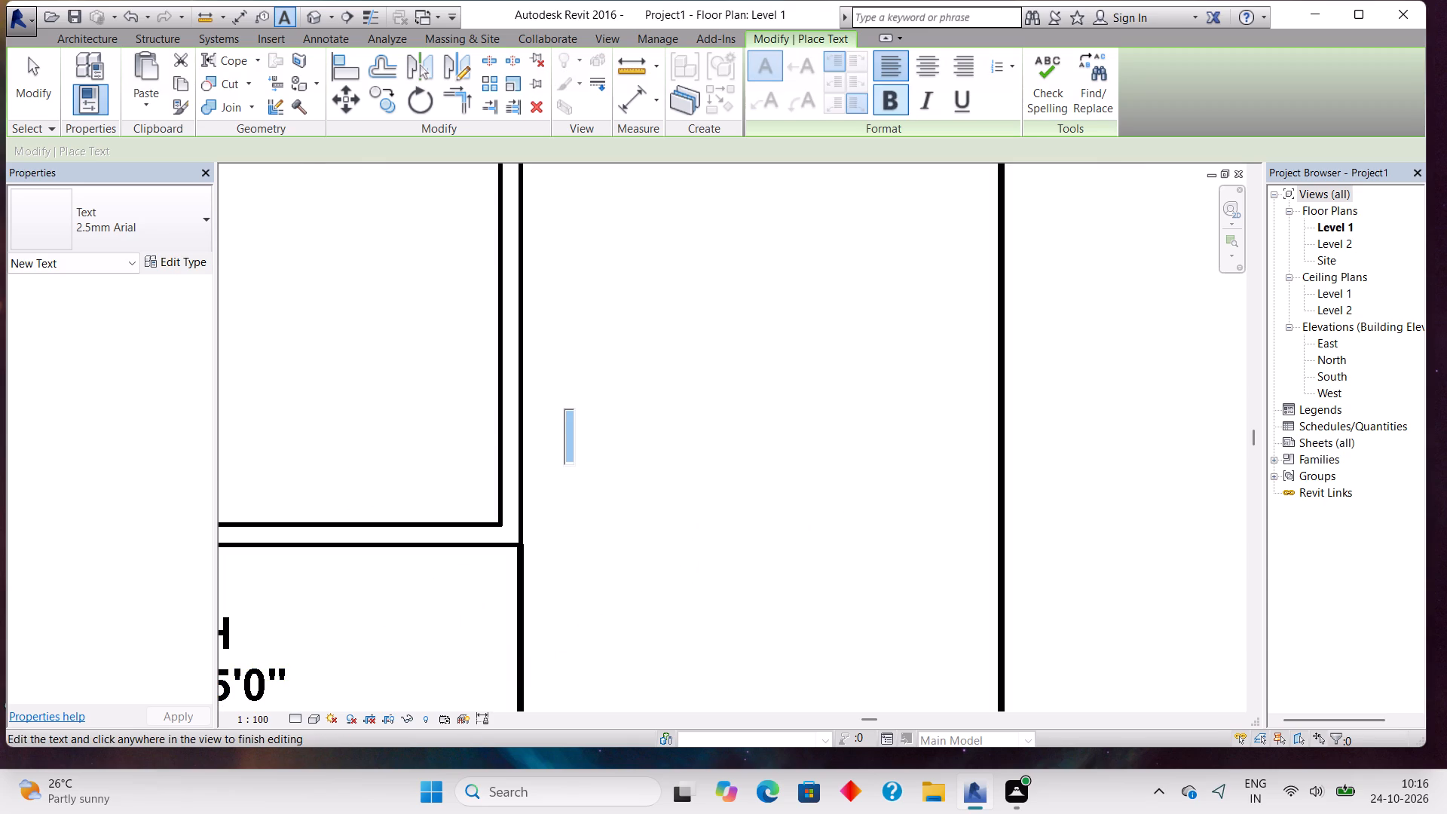
{"action": "left_click", "coordinate": [886, 99]}
{"action": "type", "text": "PARKIJG"}
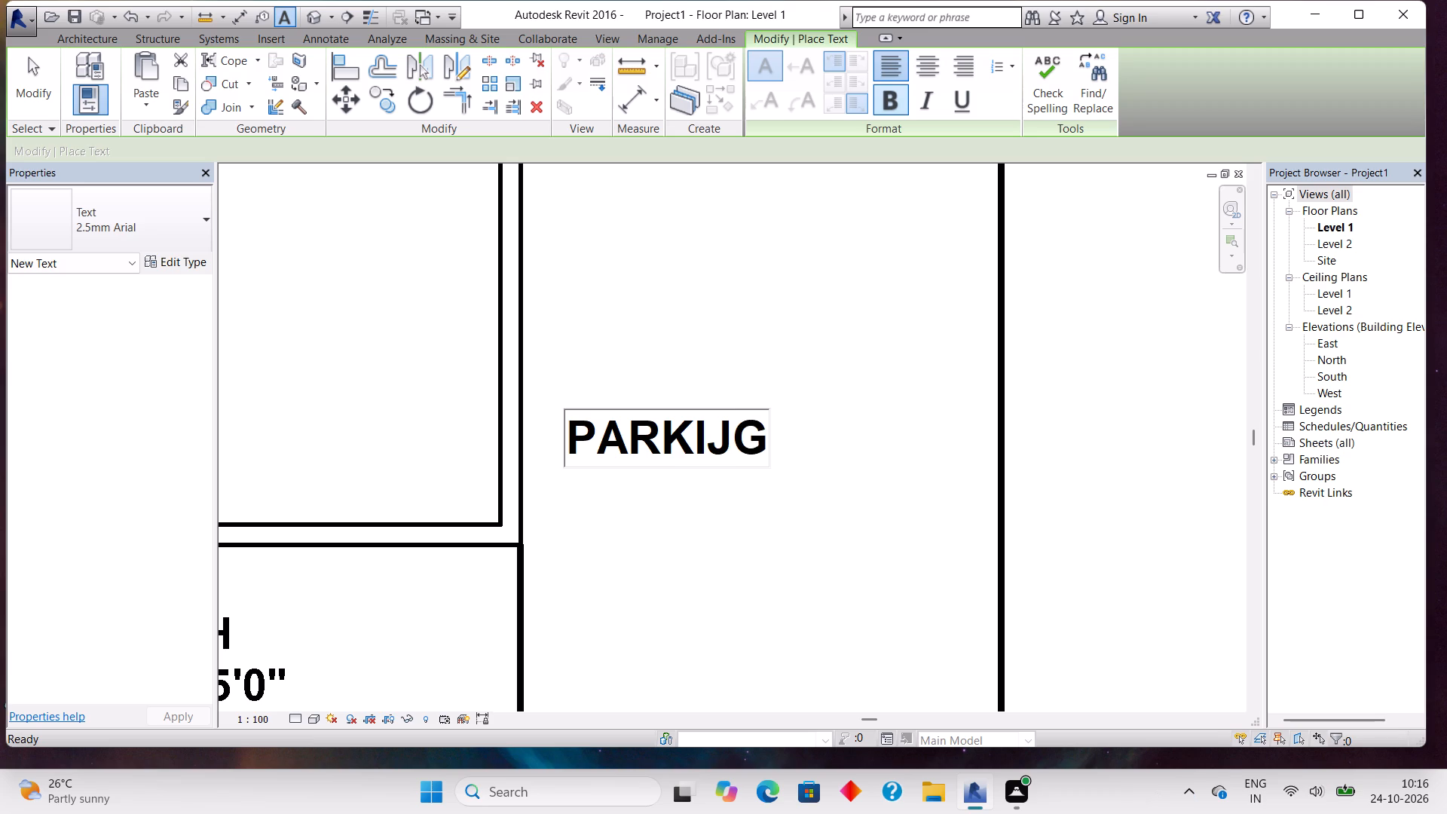
{"action": "key", "text": "BackSpace"}
{"action": "key", "text": "BackSpace"}
{"action": "type", "text": "NG"}
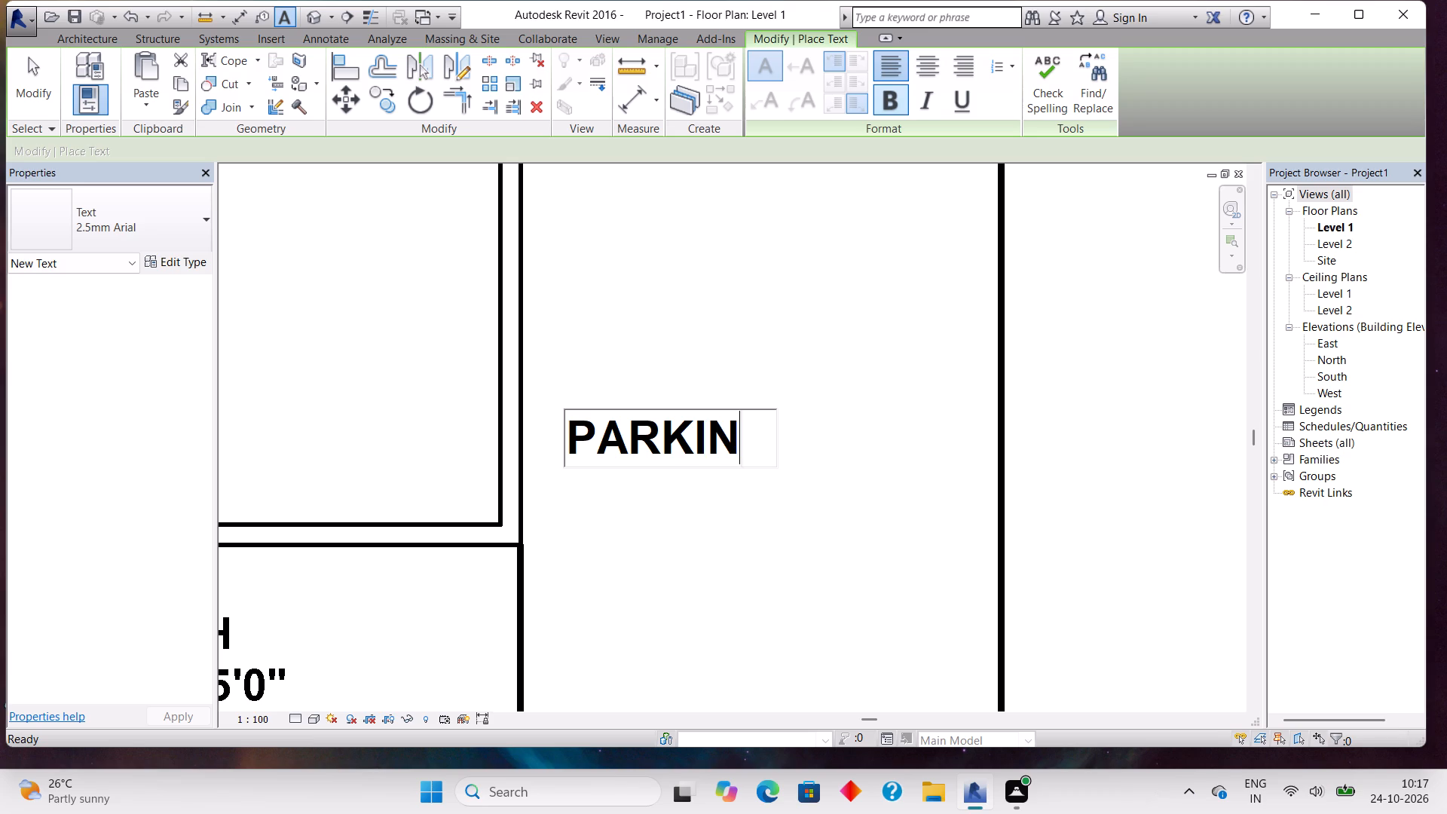
{"action": "key", "text": "Return"}
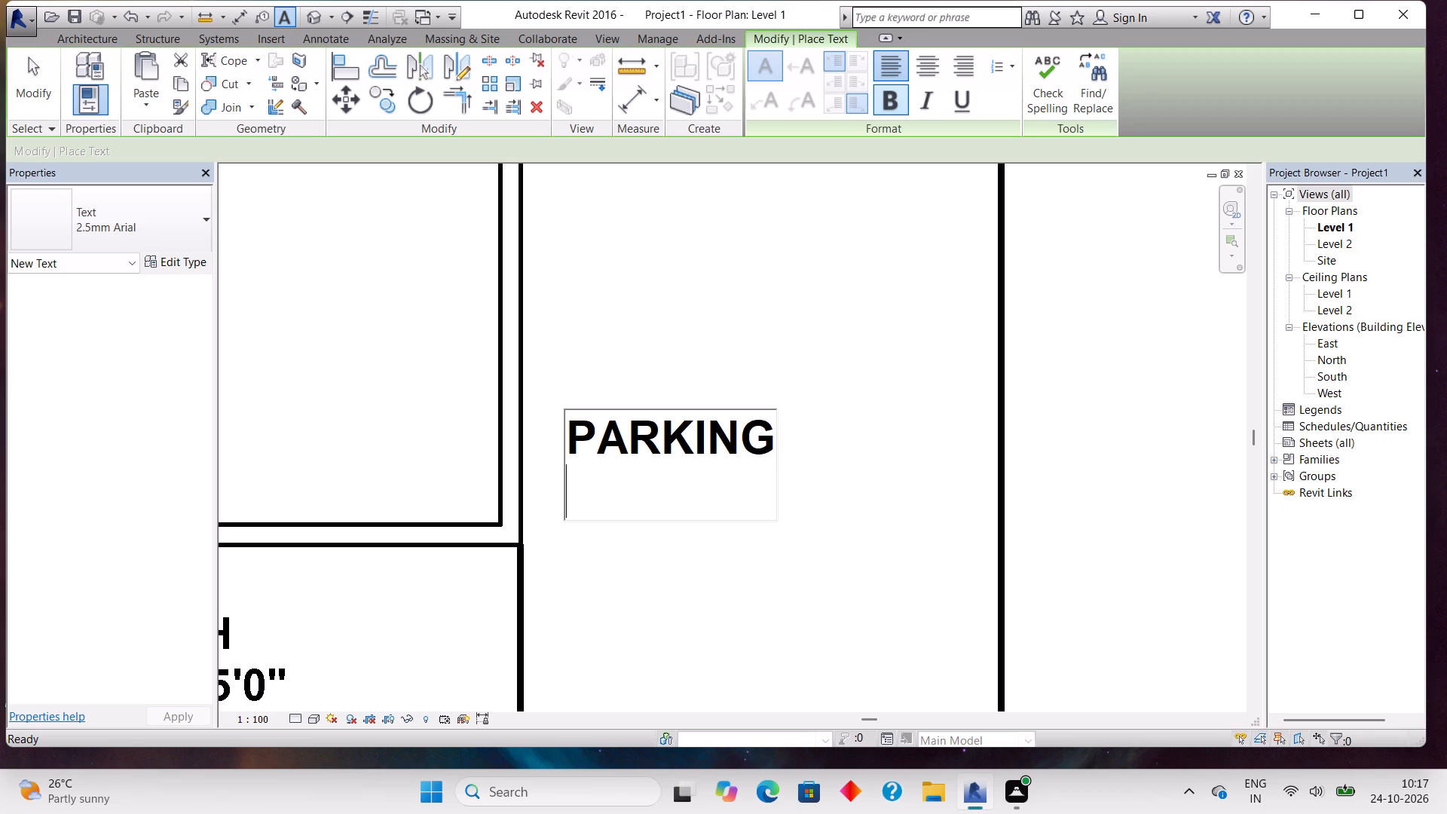
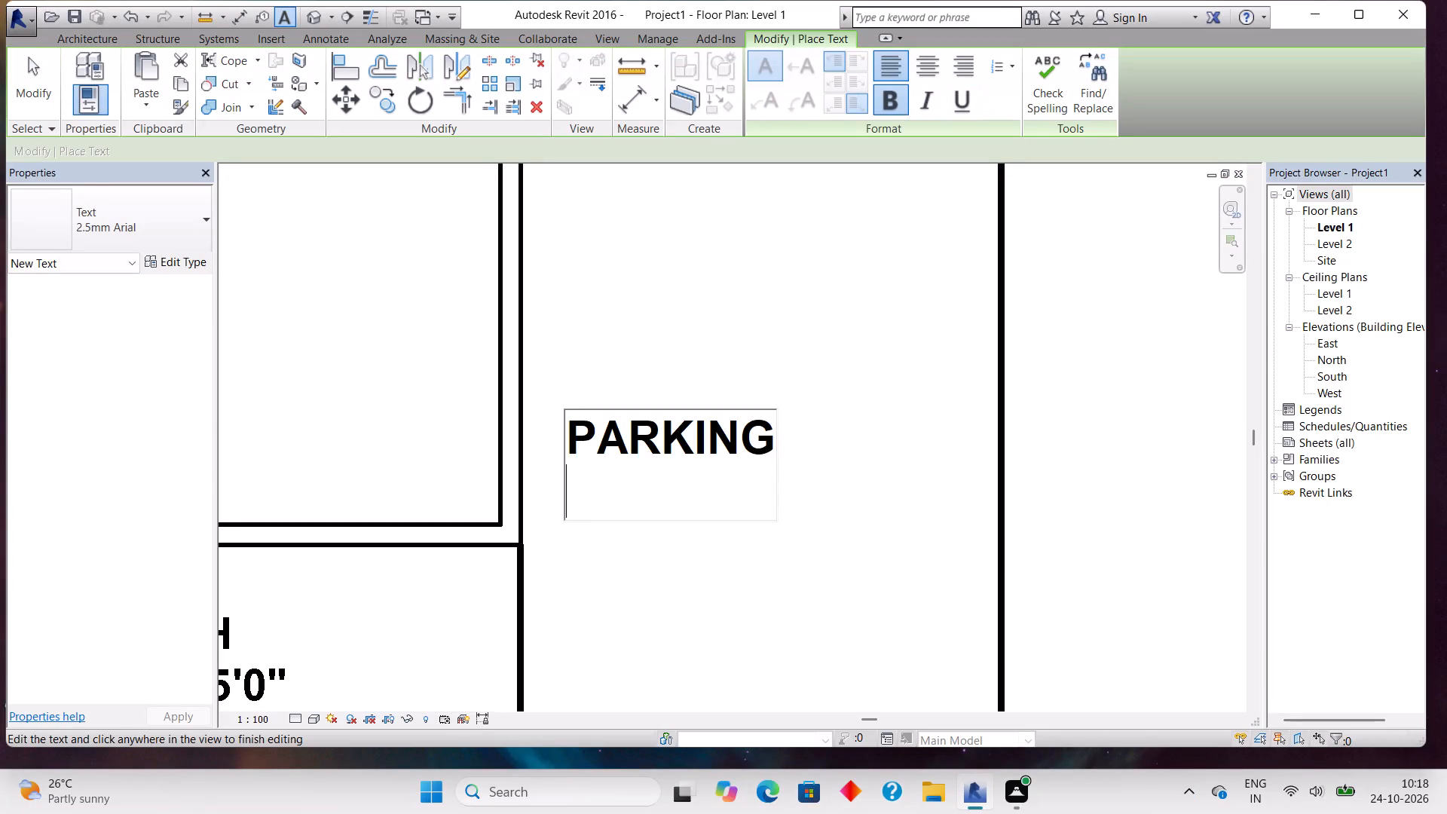
Complete the PARKING text note with 13'5"X16'6" on its second line and finish the note.
{"action": "type", "text": "13"}
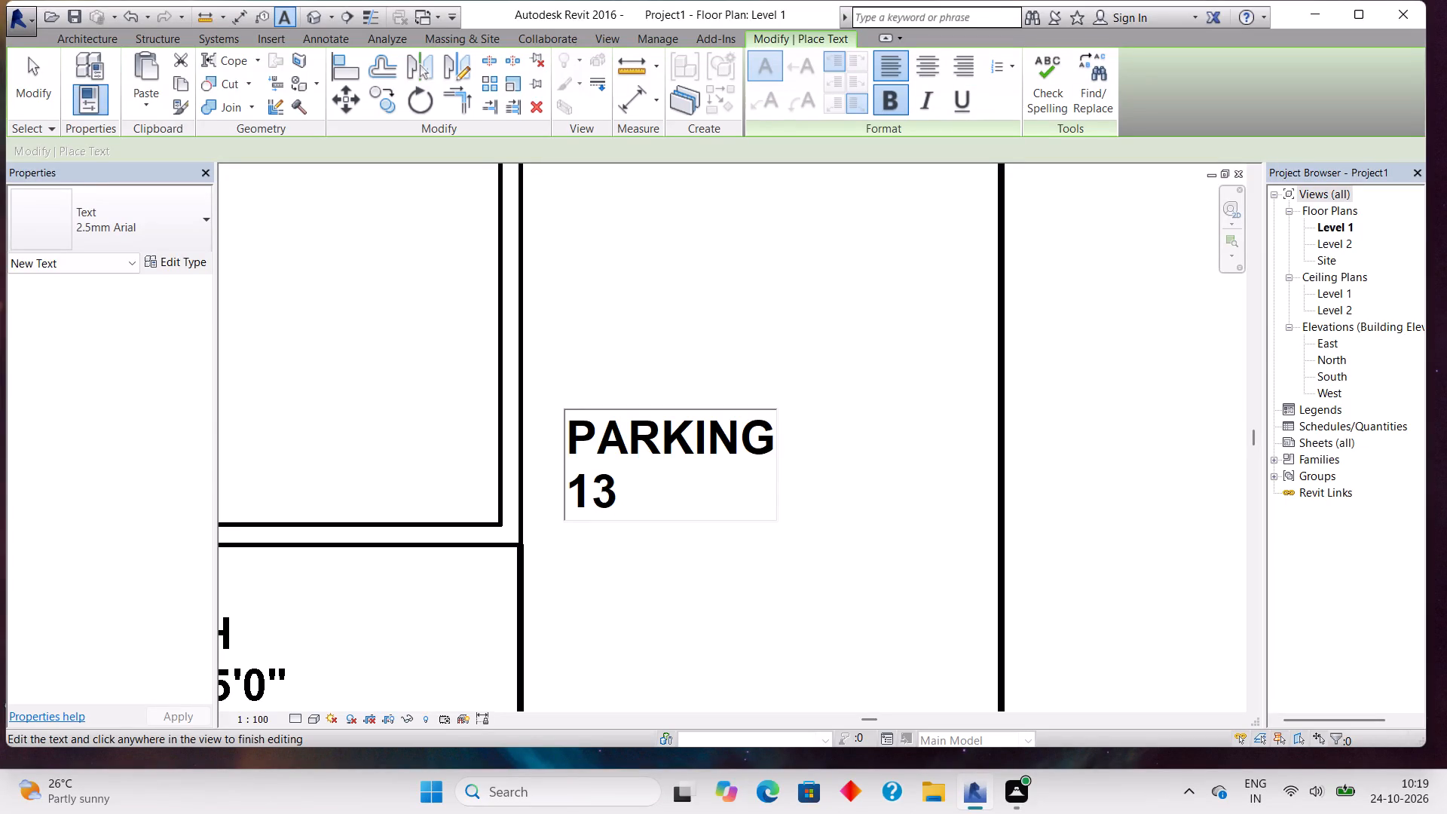
{"action": "key", "text": "apostrophe"}
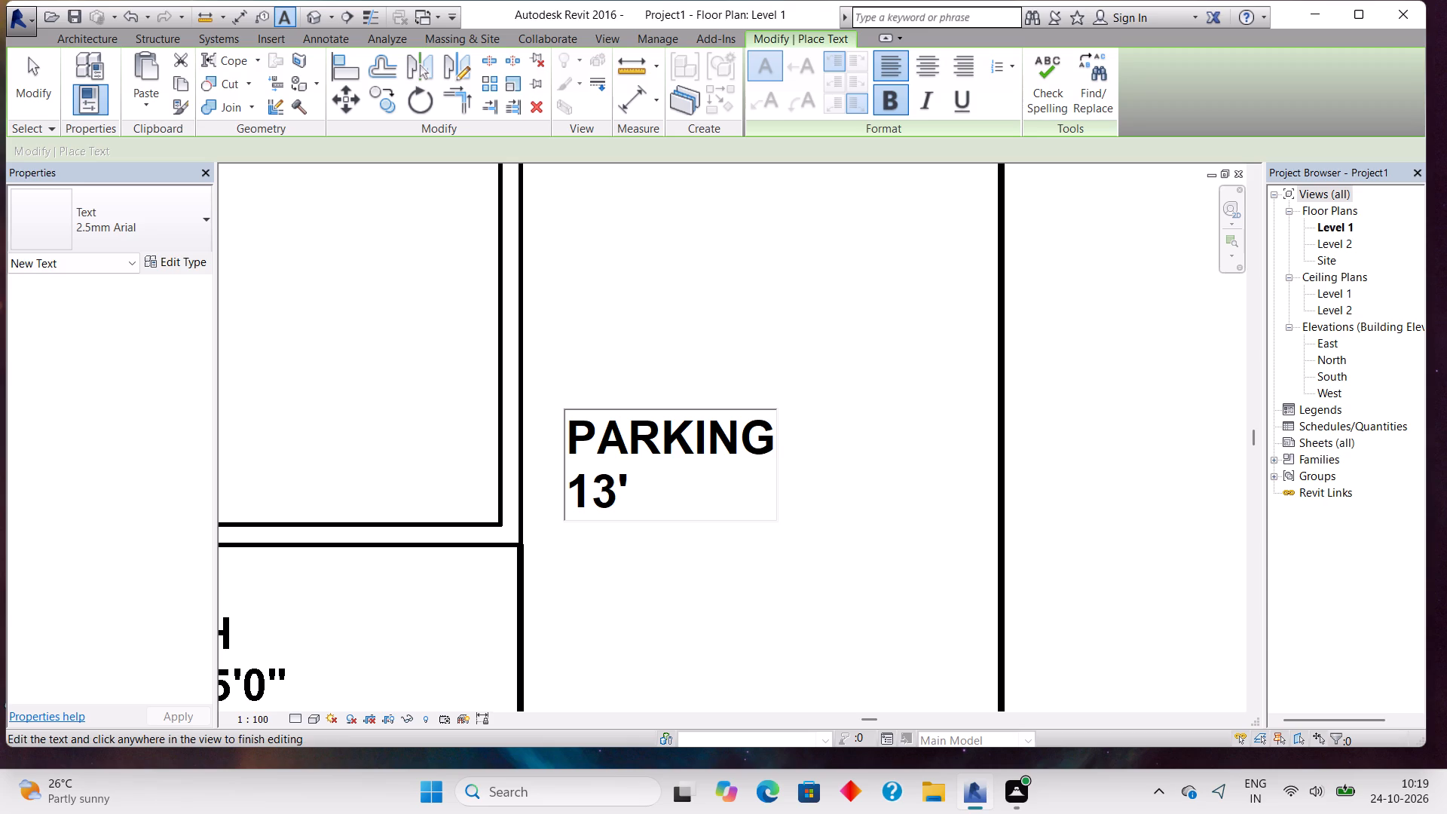
{"action": "type", "text": "5\""}
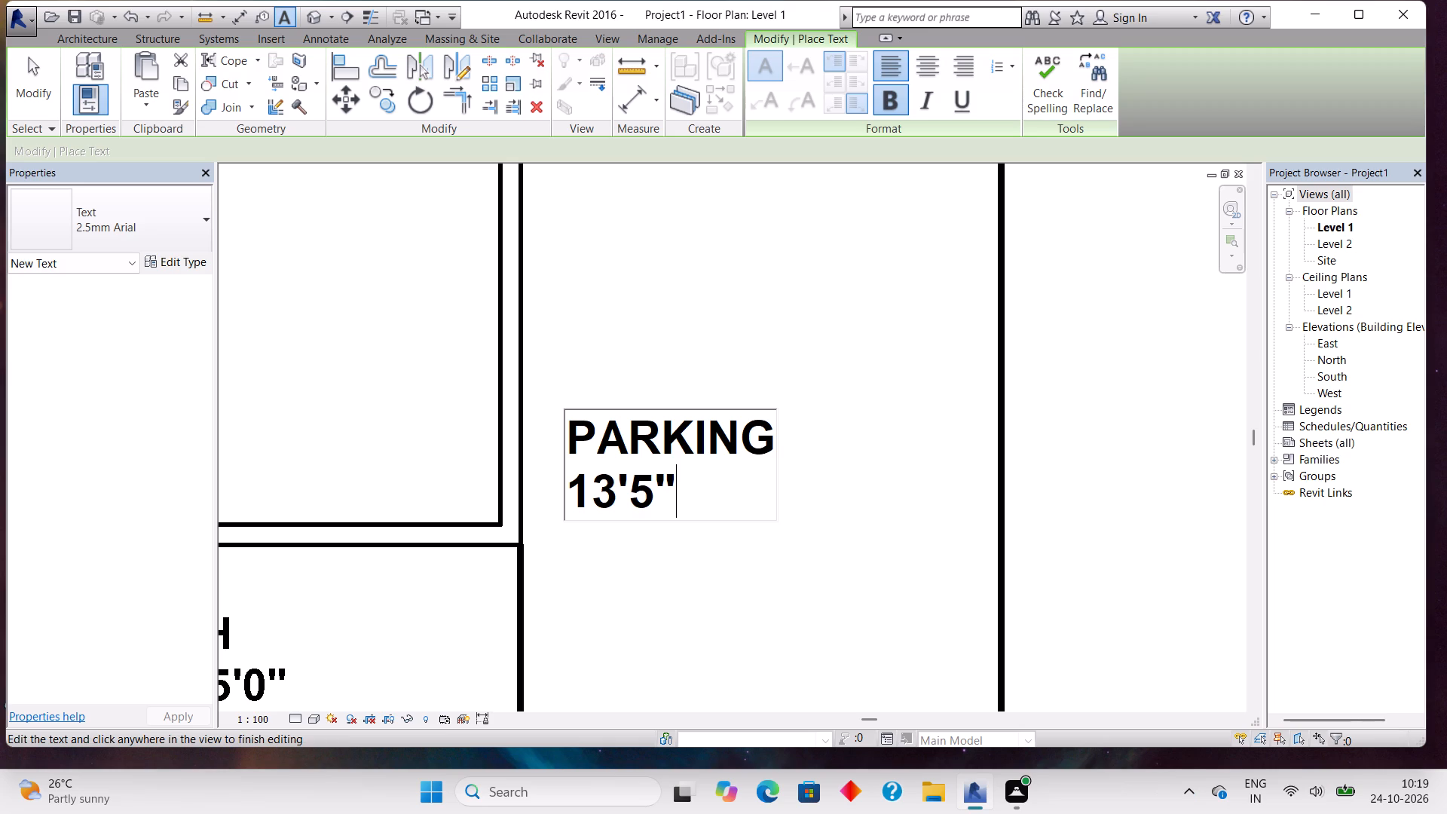
{"action": "key", "text": "x"}
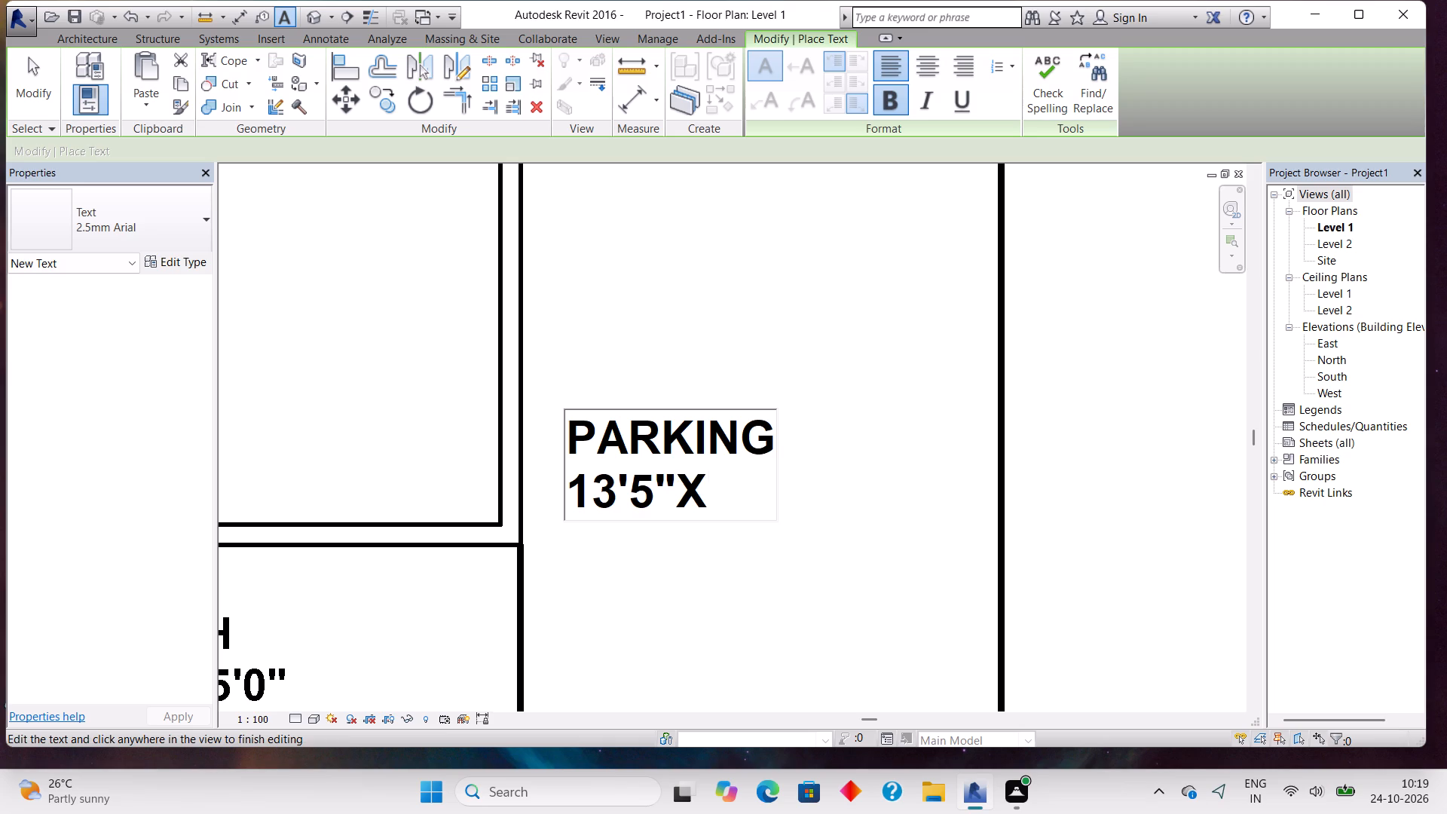
{"action": "type", "text": "16"}
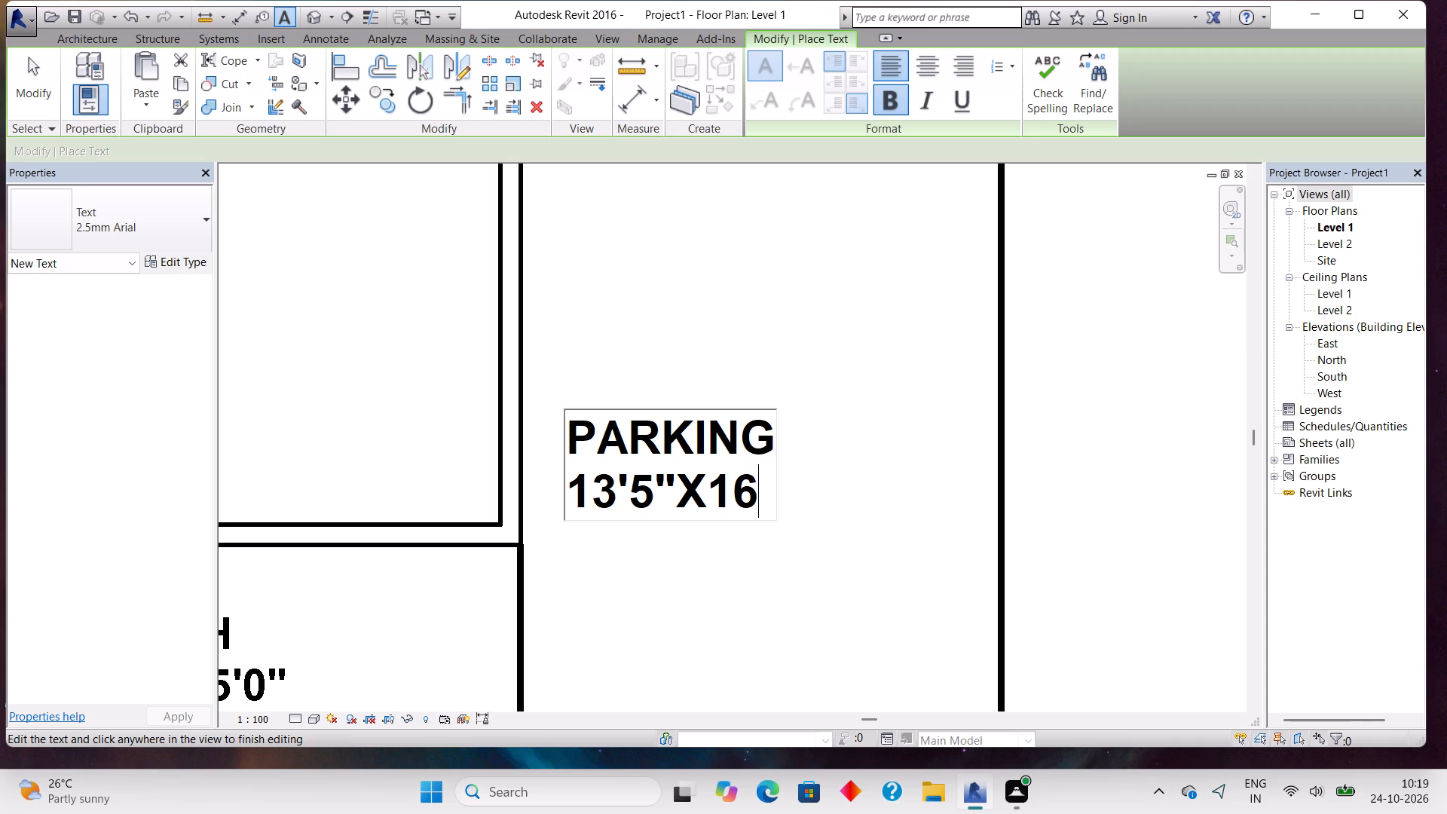
{"action": "key", "text": "apostrophe"}
{"action": "key", "text": "6"}
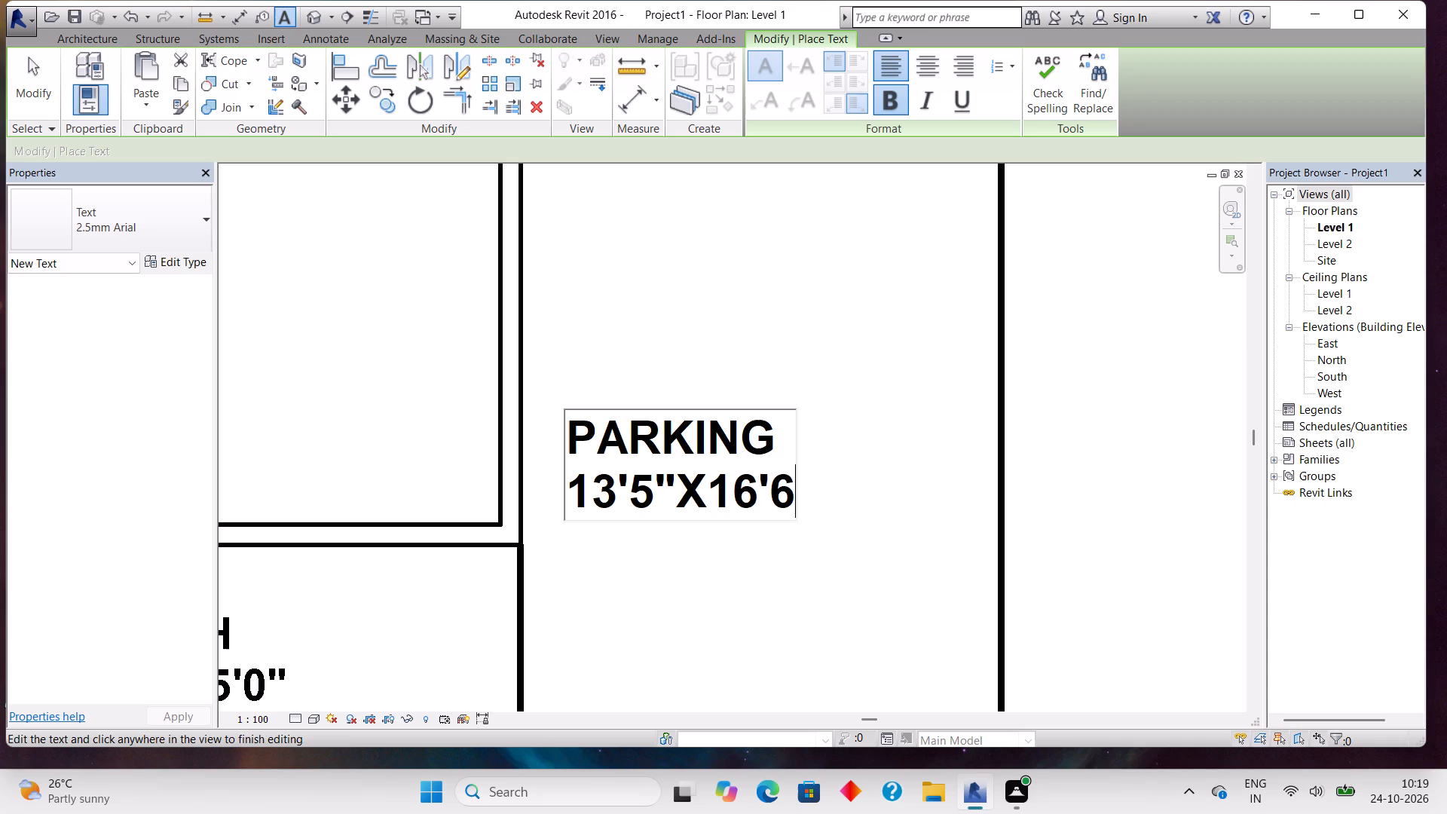
{"action": "key", "text": "shift+quotedbl"}
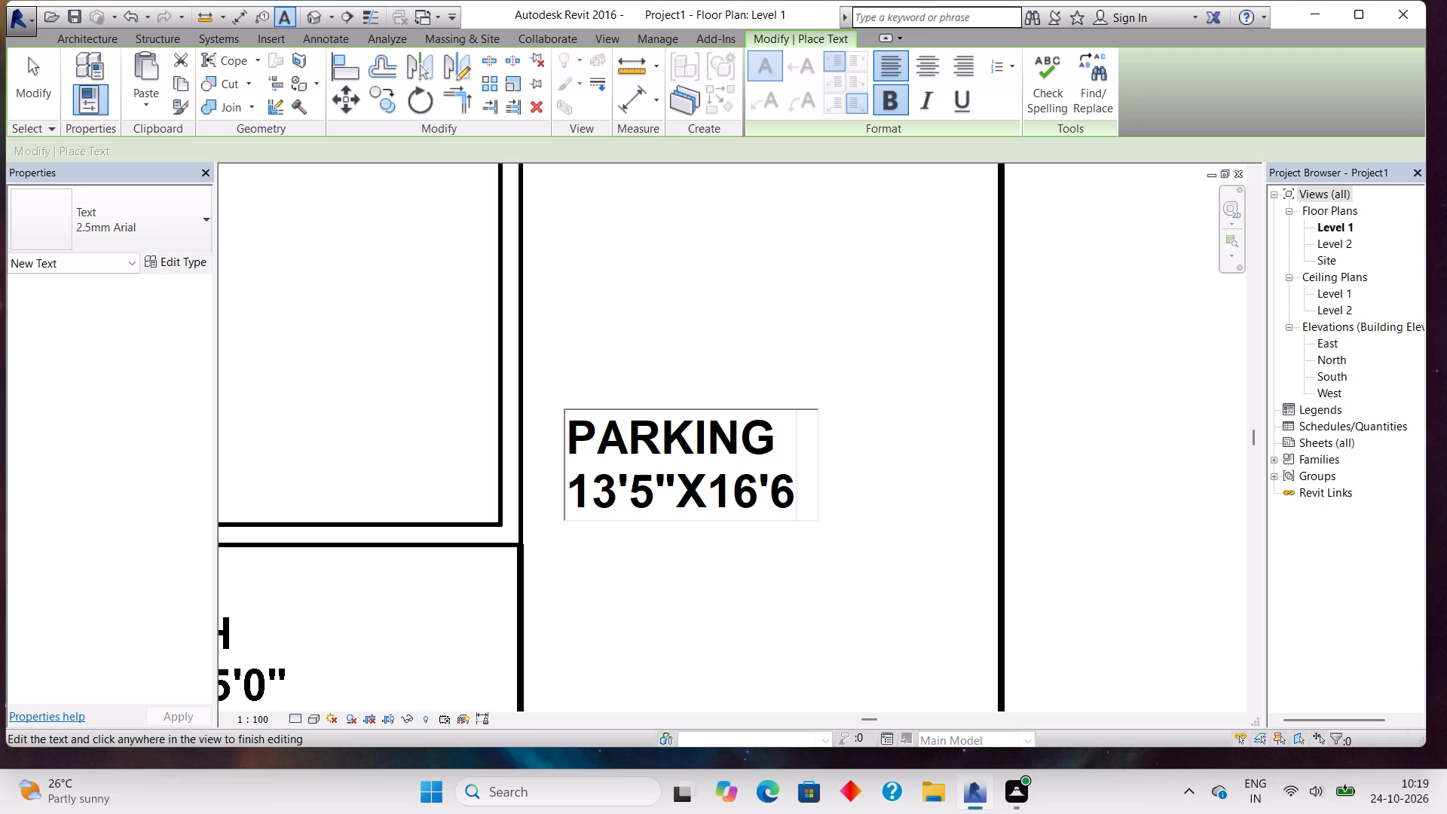
{"action": "left_click", "coordinate": [655, 525]}
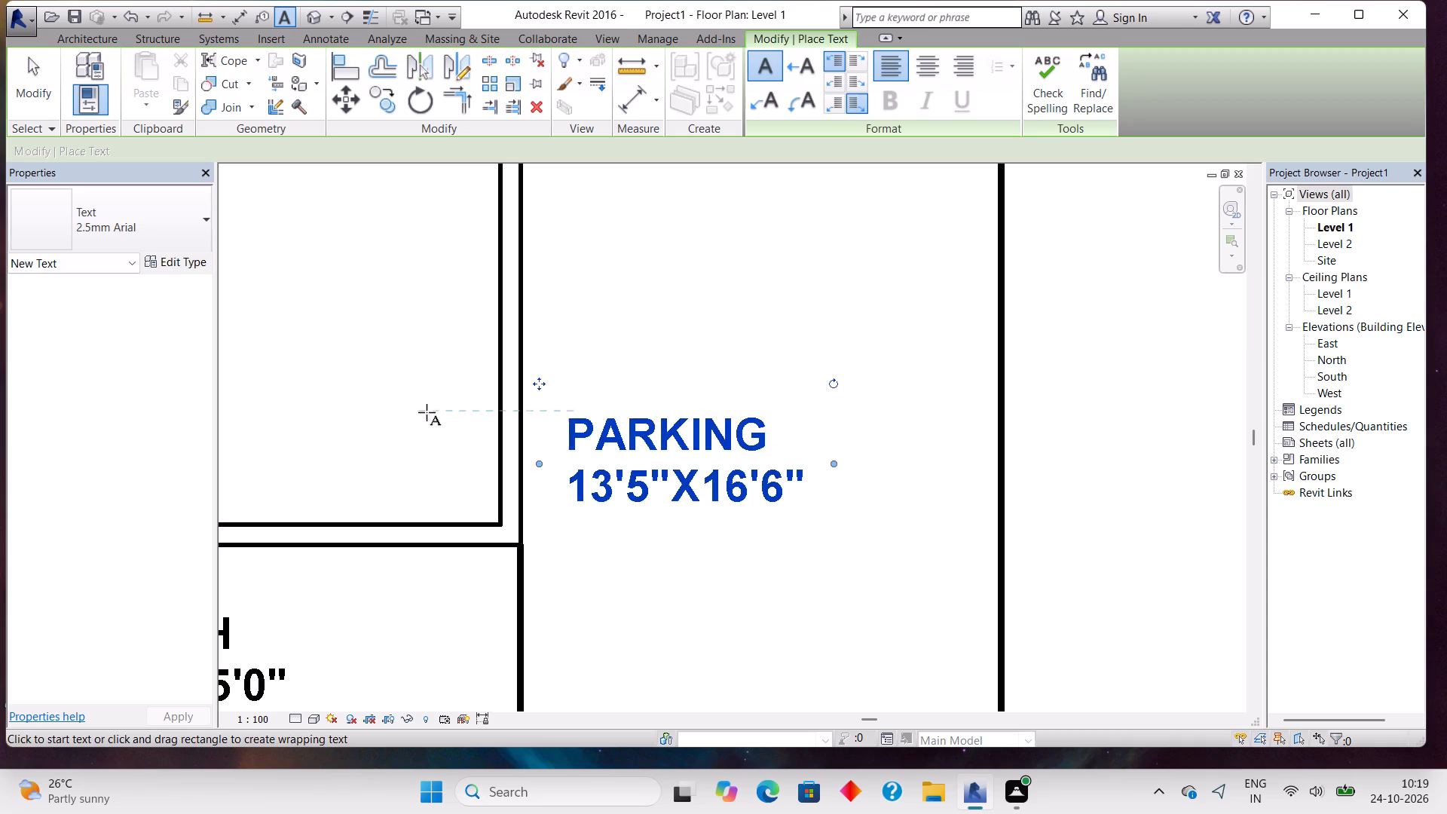
Place a bold text note reading WASH in the narrow room along the east wall, north of the parking area, and begin a second line.
{"action": "scroll", "coordinate": [418, 434], "scroll_direction": "down", "scroll_amount": 10}
{"action": "middle_click_drag", "start_coordinate": [360, 374], "coordinate": [593, 623]}
{"action": "scroll", "coordinate": [480, 495], "scroll_direction": "down", "scroll_amount": 1}
{"action": "scroll", "coordinate": [574, 595], "scroll_direction": "up", "scroll_amount": 9}
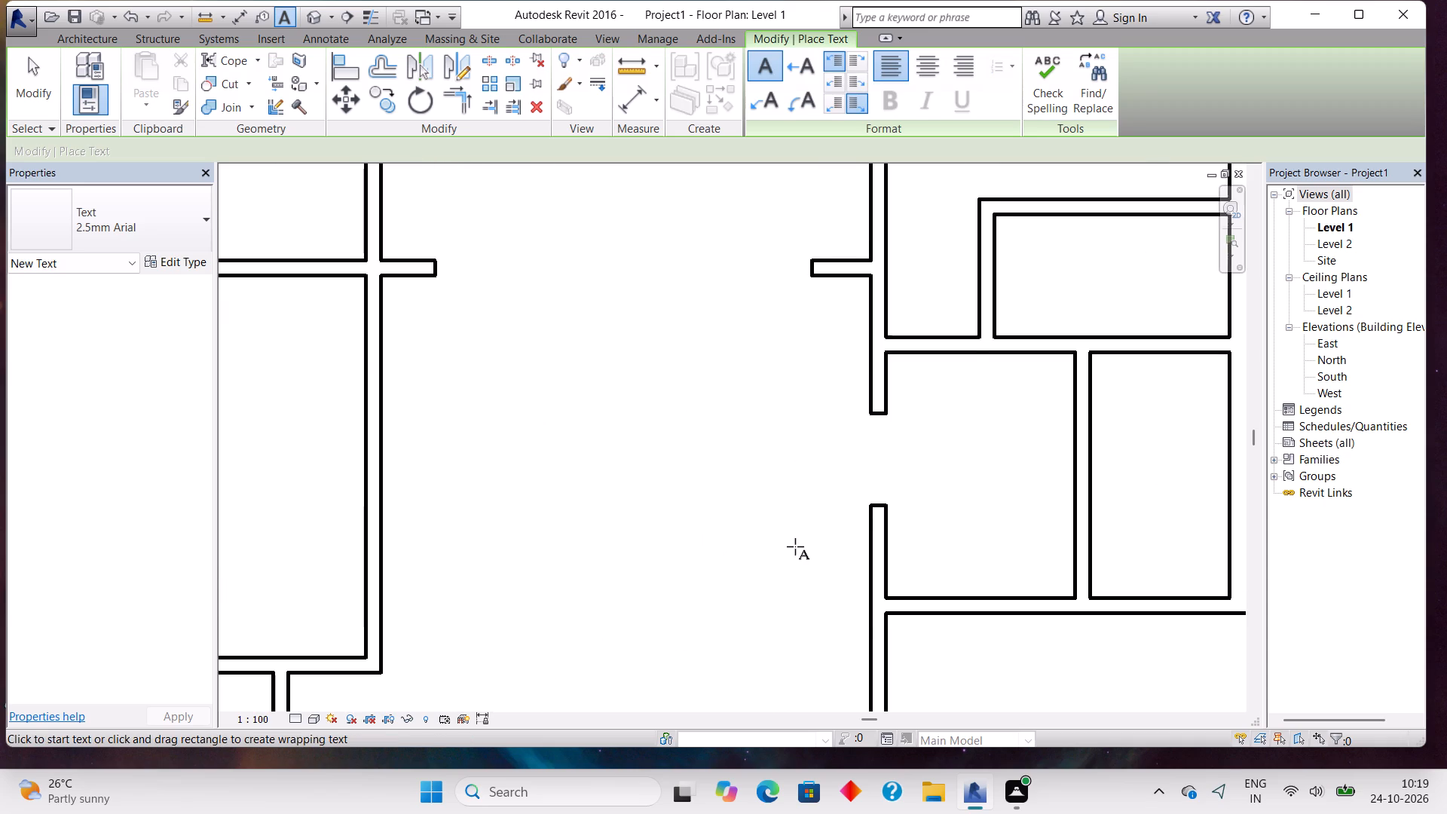
{"action": "middle_click_drag", "start_coordinate": [795, 546], "coordinate": [662, 674]}
{"action": "scroll", "coordinate": [959, 650], "scroll_direction": "up", "scroll_amount": 4}
{"action": "middle_click_drag", "start_coordinate": [955, 642], "coordinate": [835, 495]}
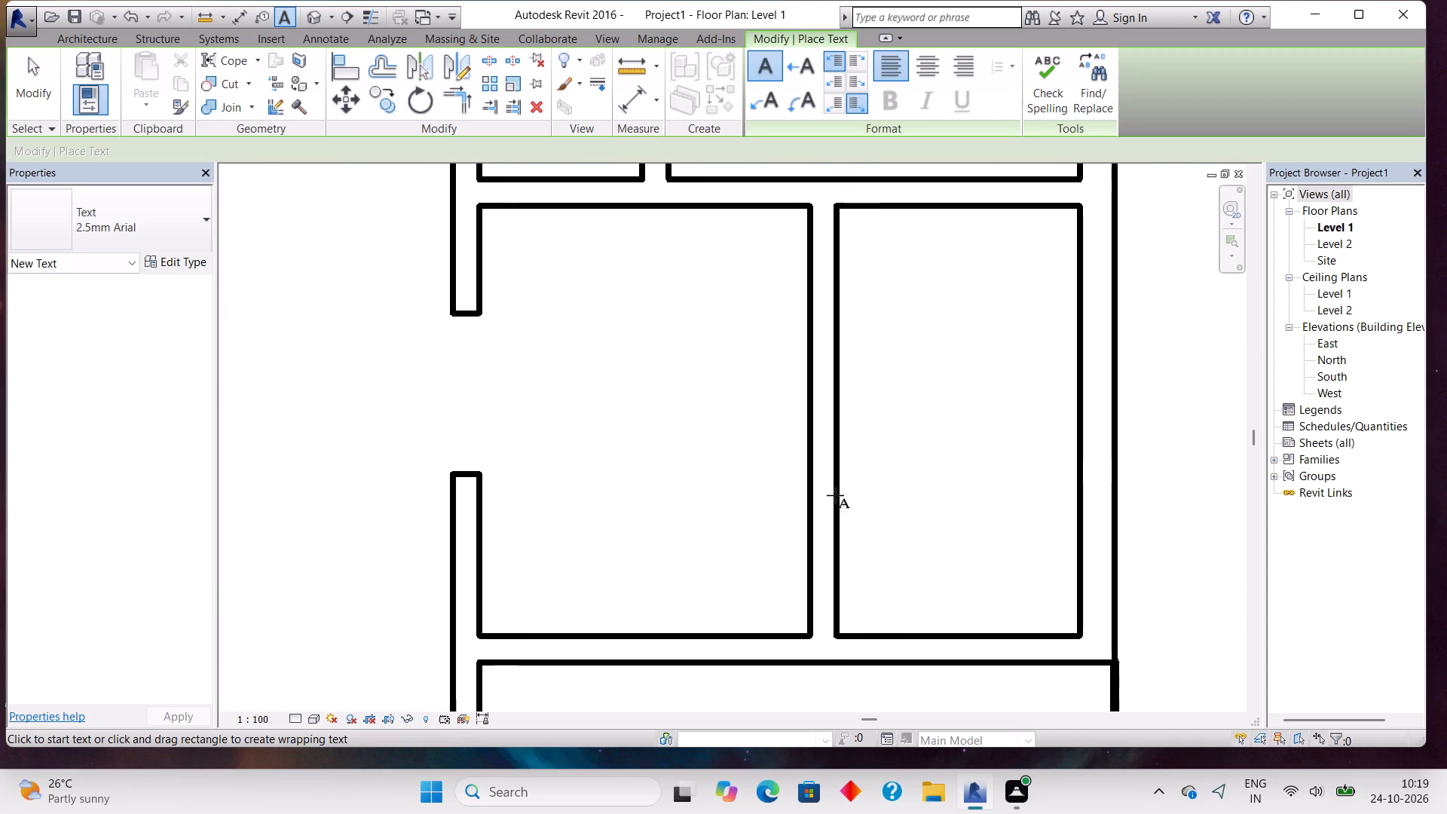
{"action": "double_click", "coordinate": [883, 399]}
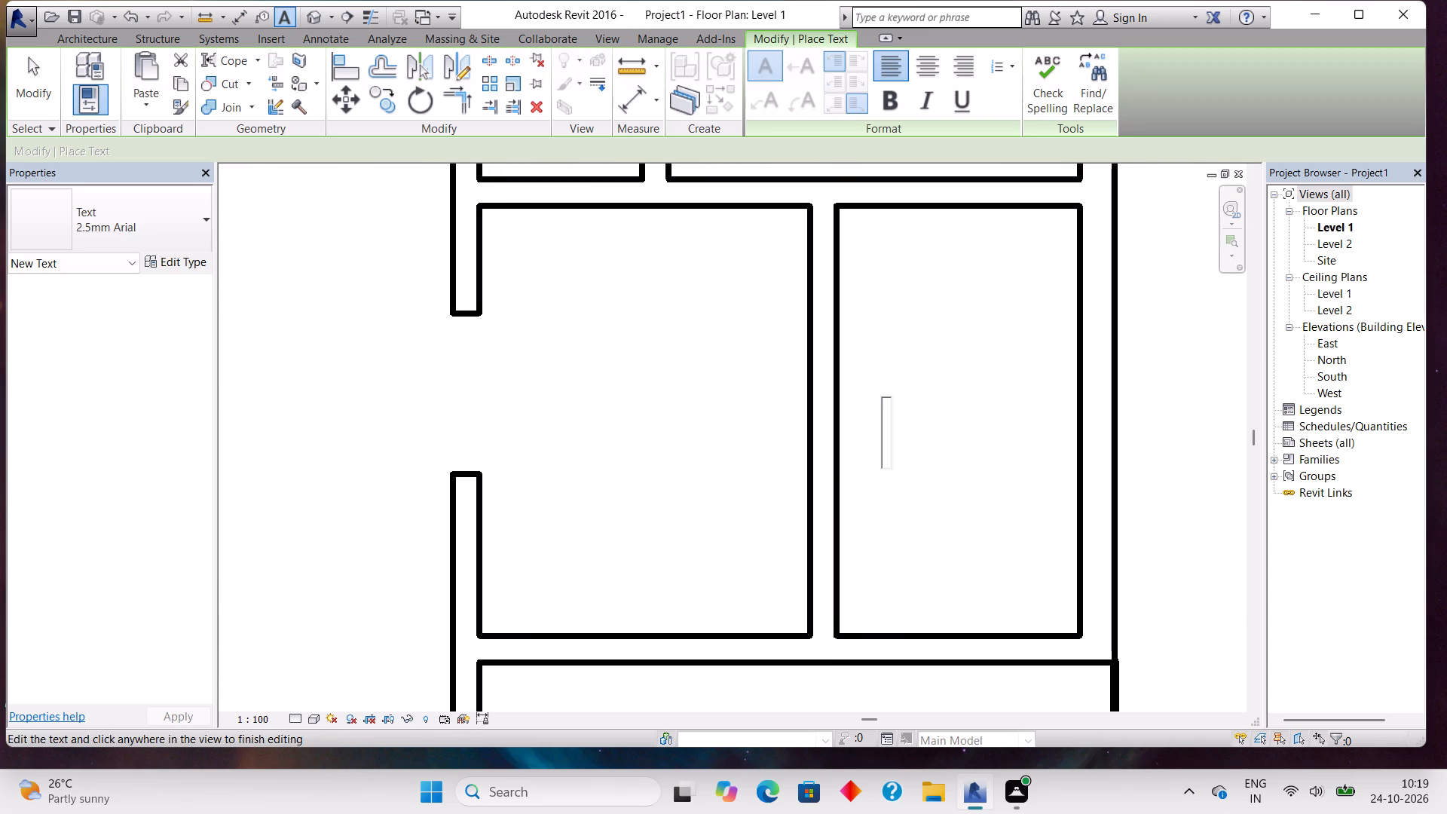
{"action": "left_click", "coordinate": [880, 103]}
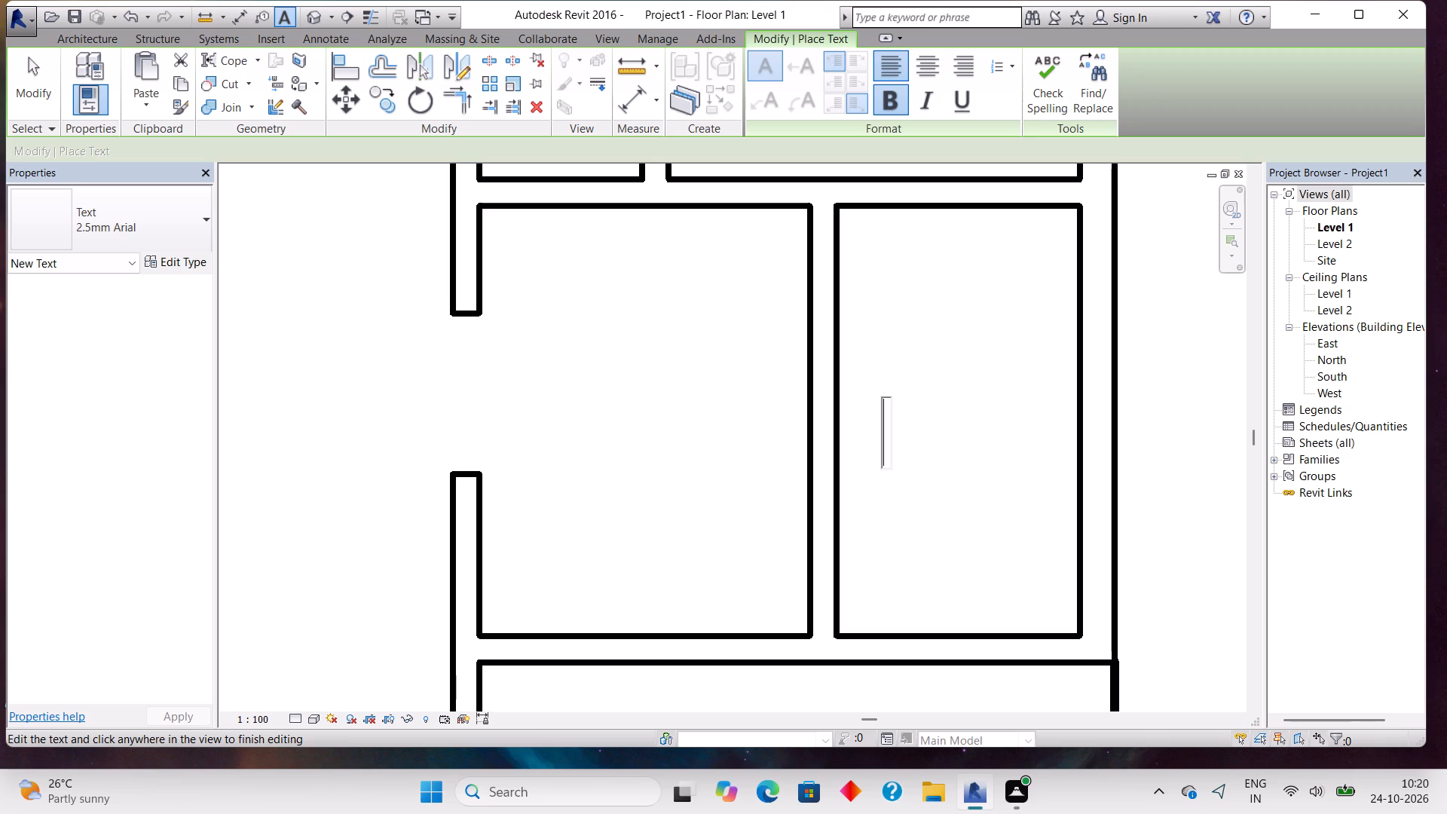
{"action": "type", "text": "WAS"}
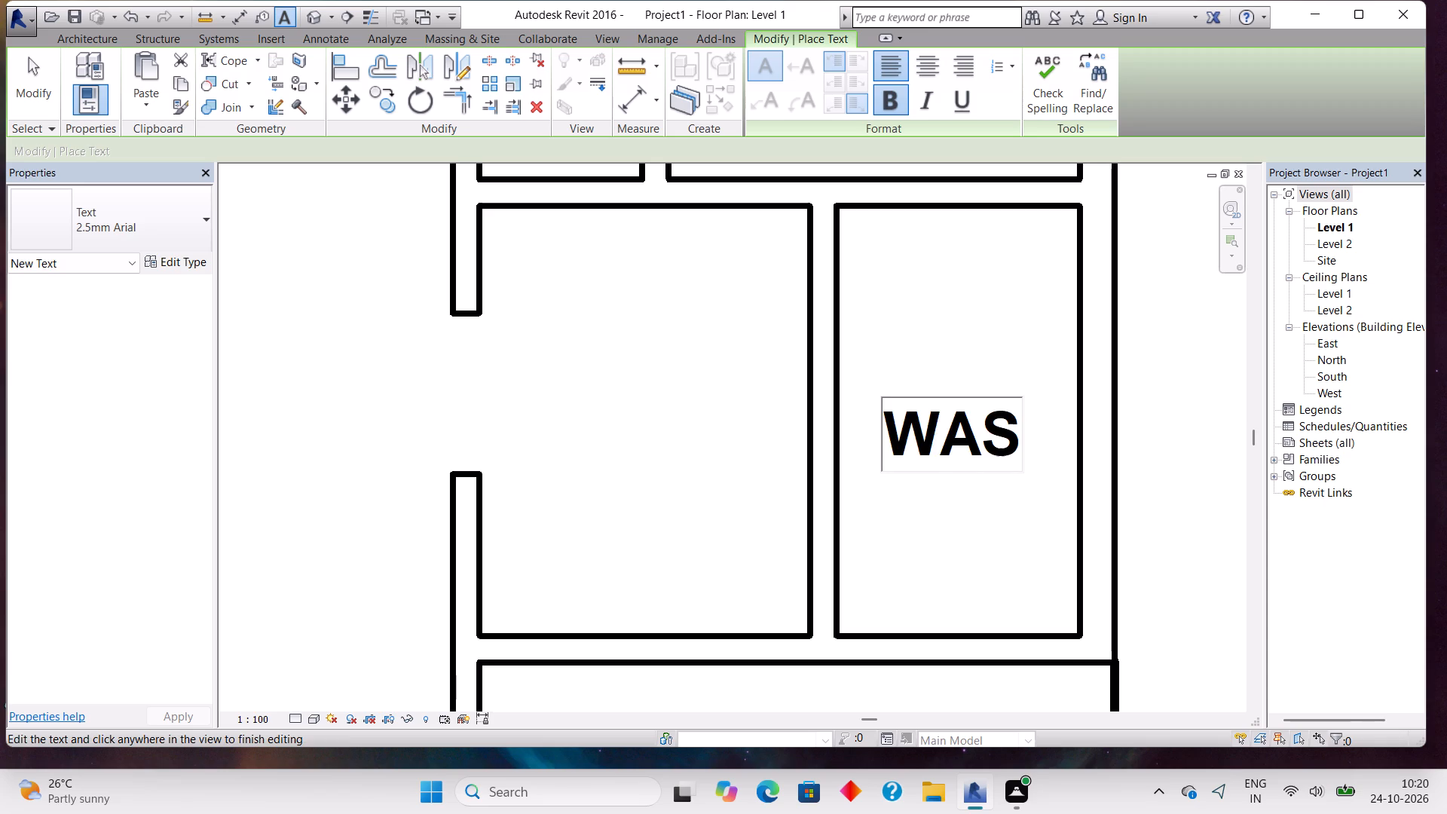
{"action": "key", "text": "h"}
{"action": "key", "text": "Return"}
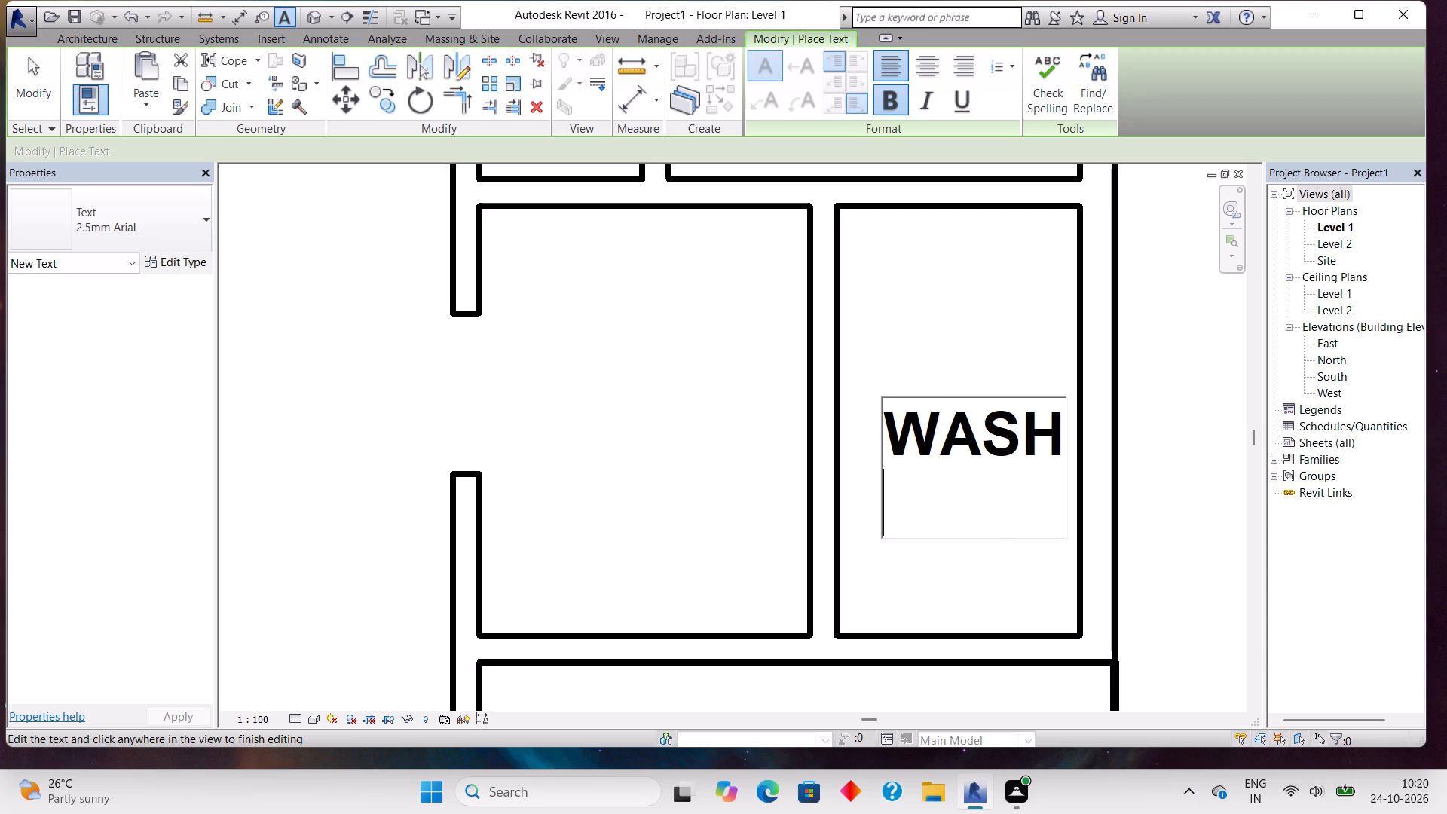
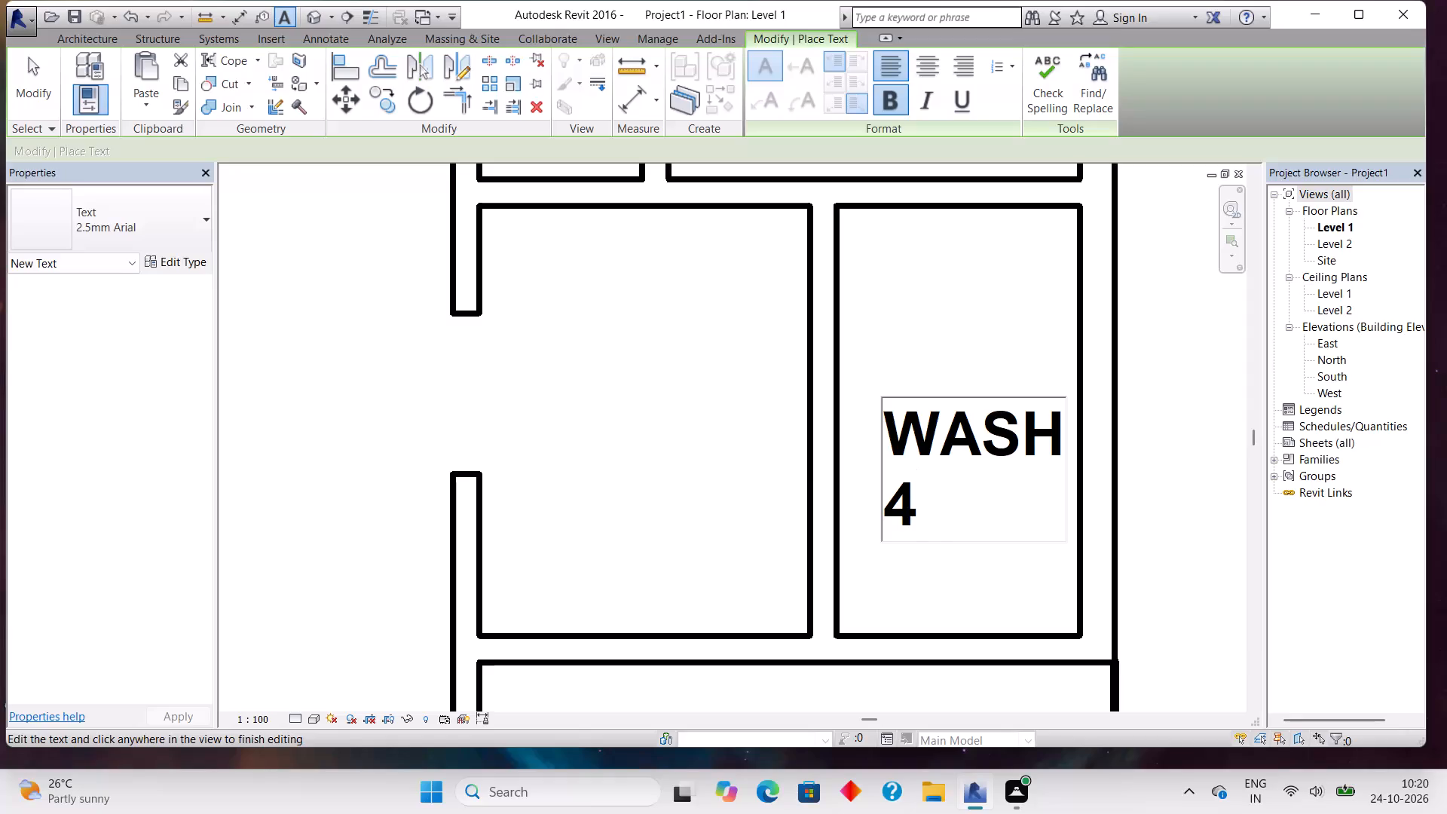
Continue the second line of the WASH text note with the room size so that it reads 4'6"X.
{"action": "key", "text": "apostrophe"}
{"action": "key", "text": "6"}
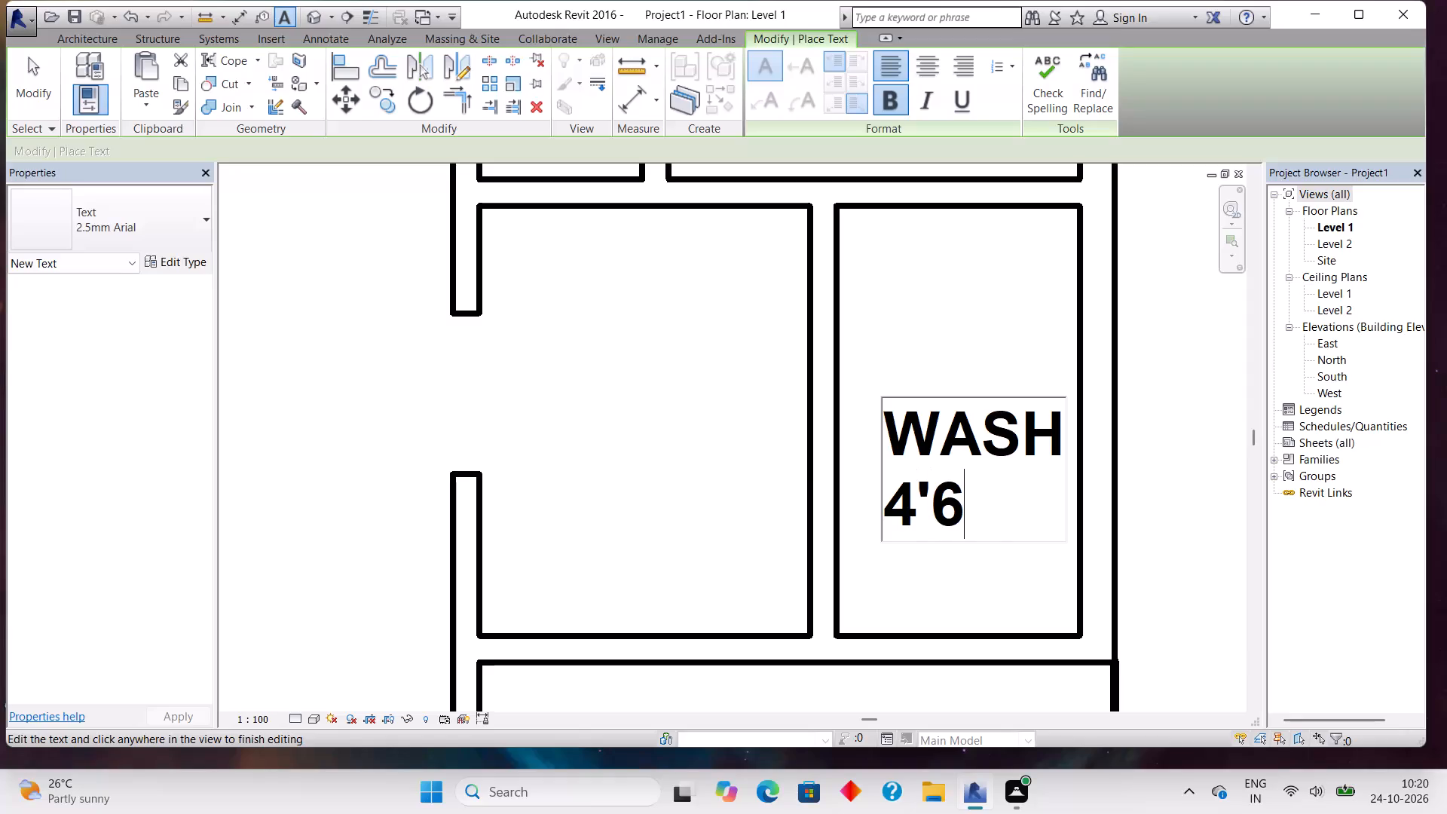
{"action": "type", "text": "\"X"}
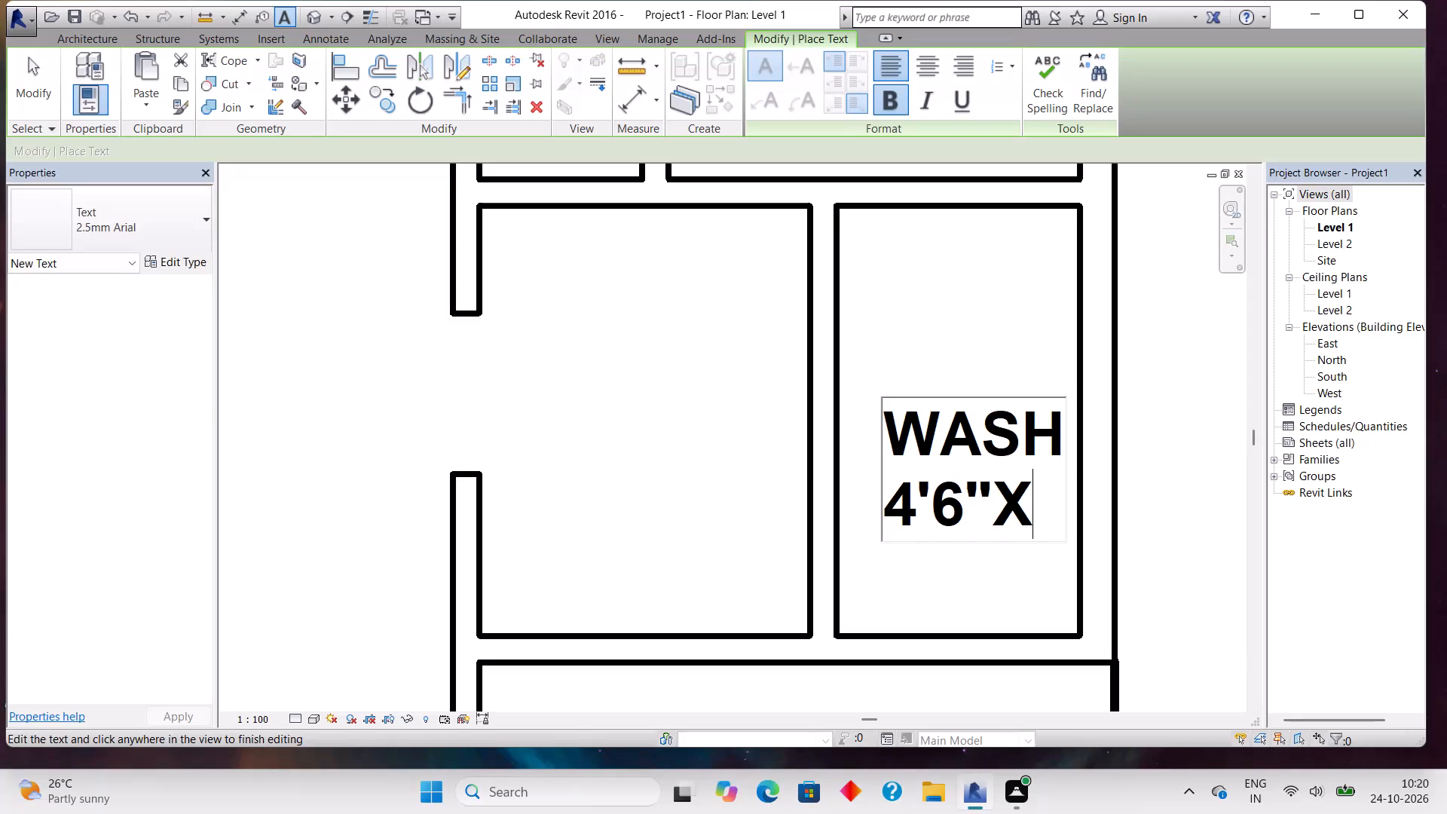
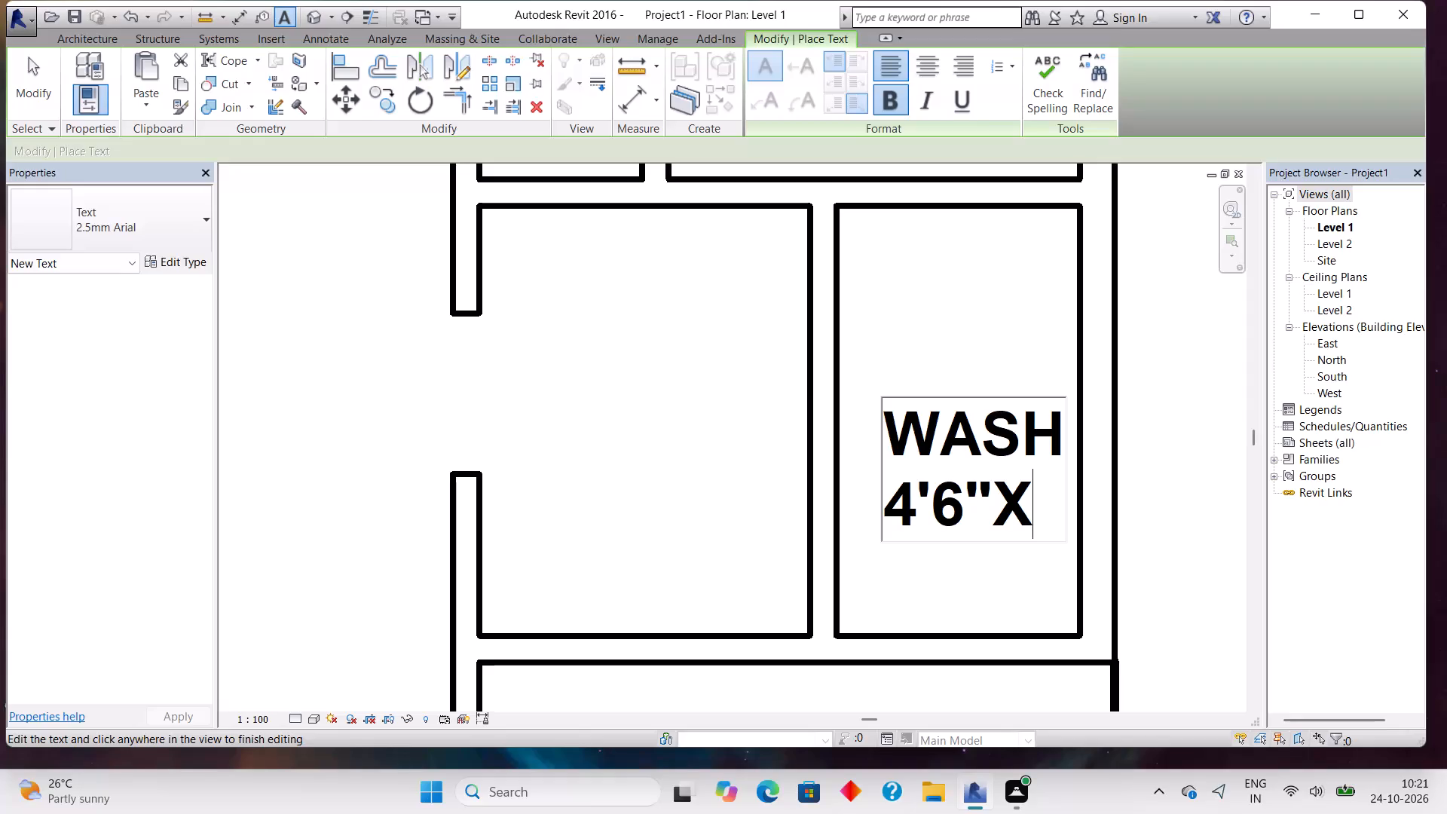
Complete the size line of the WASH text note with 8'0" so that it reads 4'6"X8'0".
{"action": "key", "text": "8"}
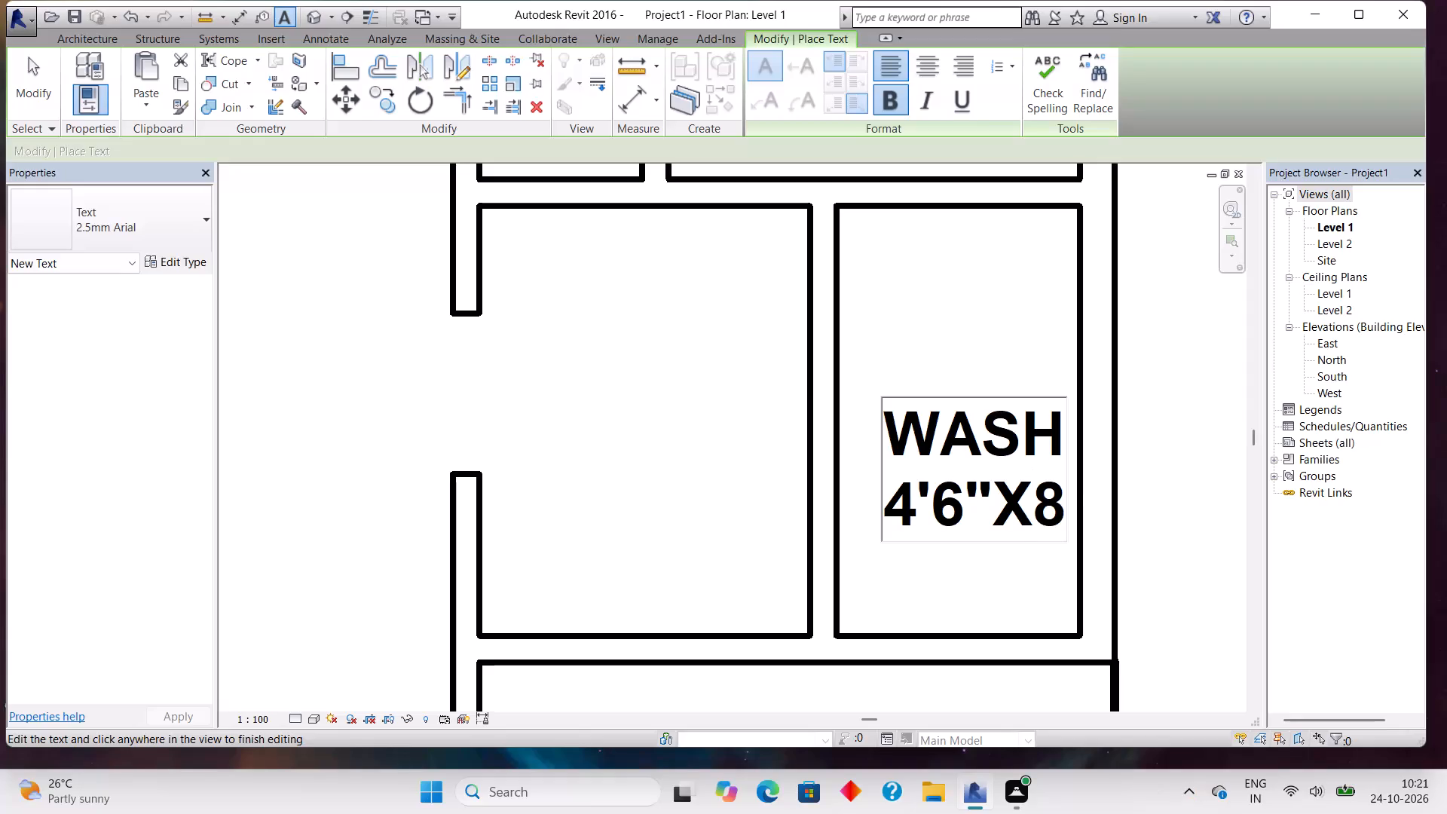
{"action": "key", "text": "apostrophe"}
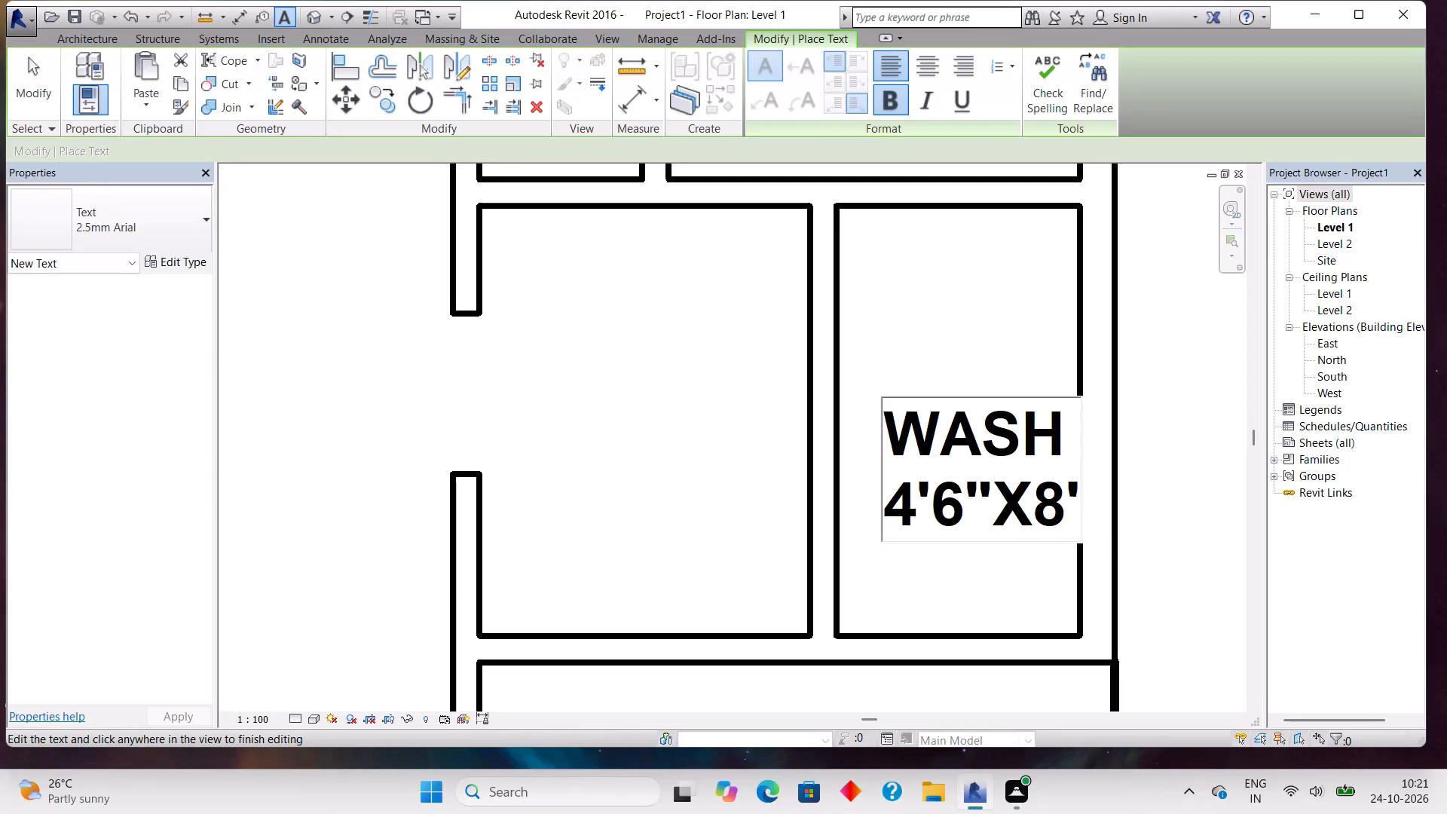
{"action": "type", "text": "0\""}
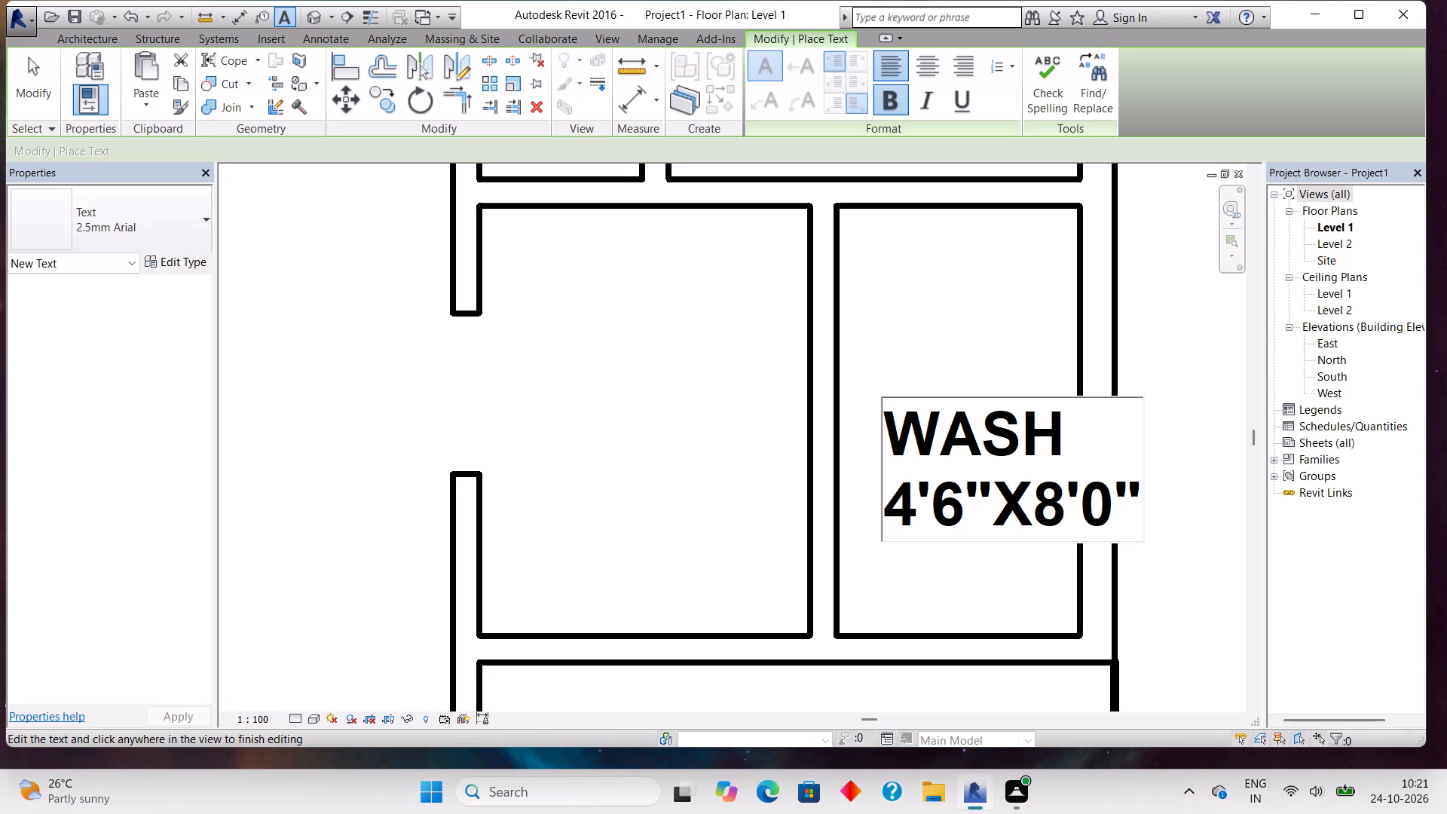
{"action": "left_click", "coordinate": [542, 415]}
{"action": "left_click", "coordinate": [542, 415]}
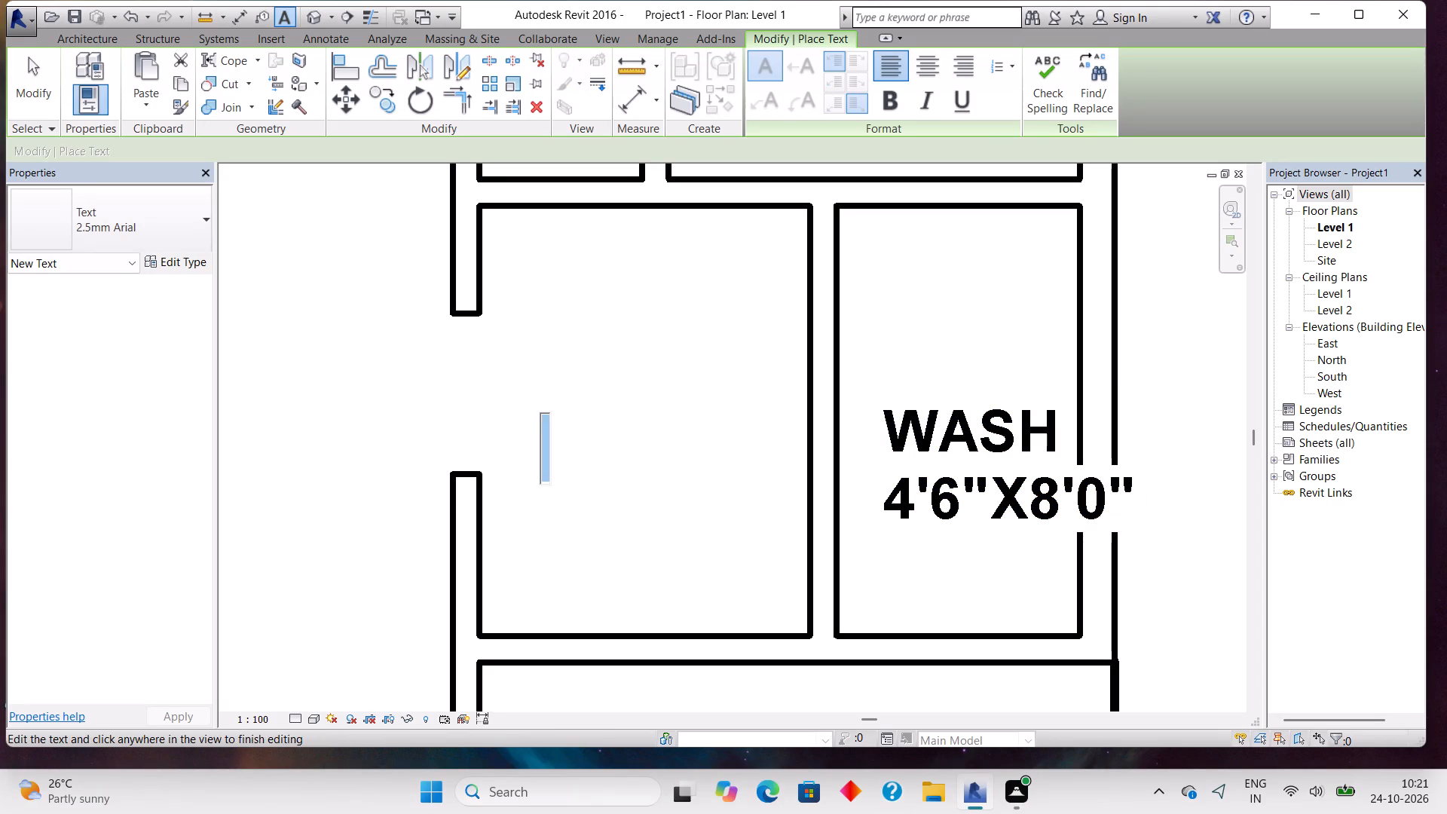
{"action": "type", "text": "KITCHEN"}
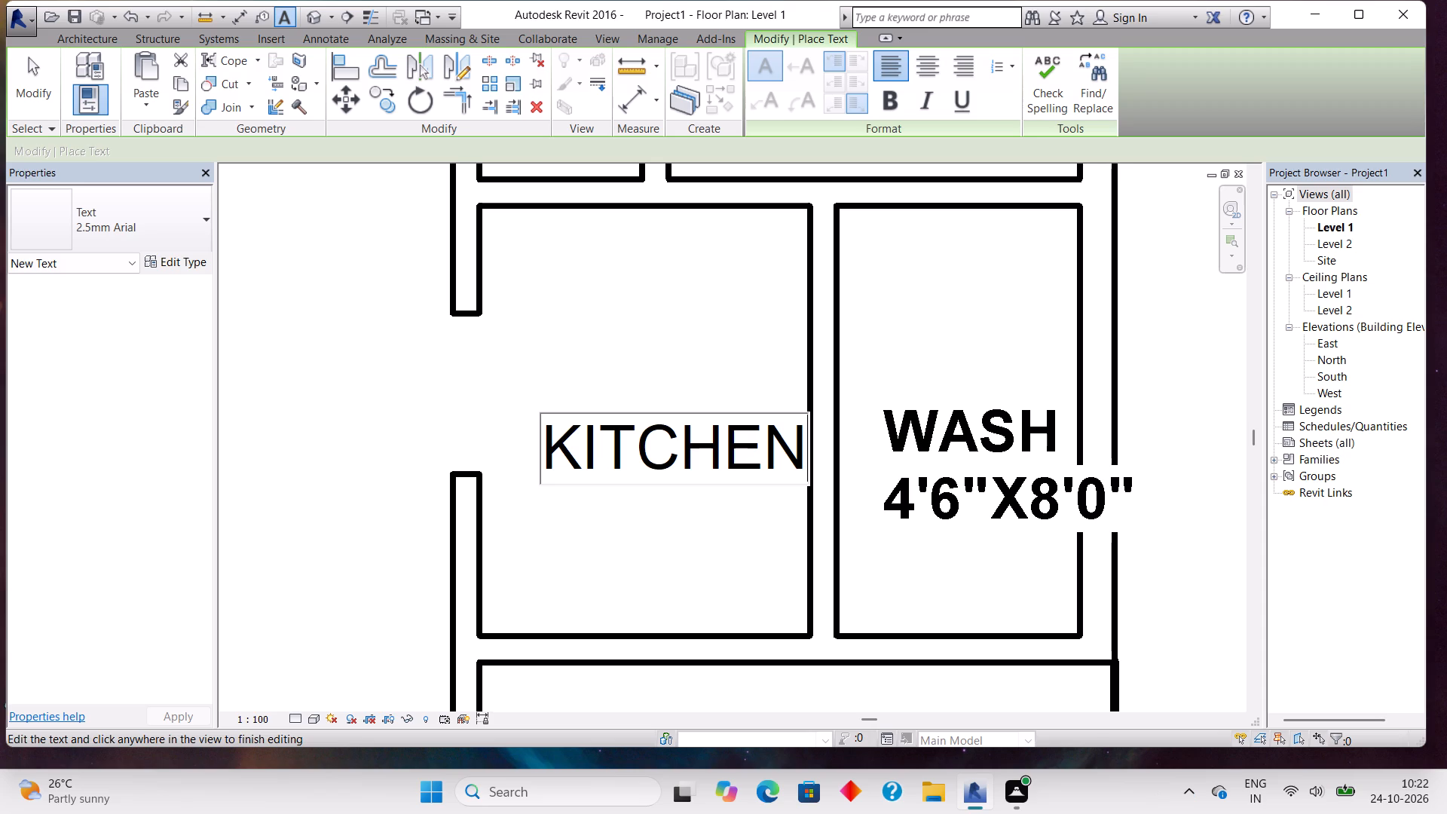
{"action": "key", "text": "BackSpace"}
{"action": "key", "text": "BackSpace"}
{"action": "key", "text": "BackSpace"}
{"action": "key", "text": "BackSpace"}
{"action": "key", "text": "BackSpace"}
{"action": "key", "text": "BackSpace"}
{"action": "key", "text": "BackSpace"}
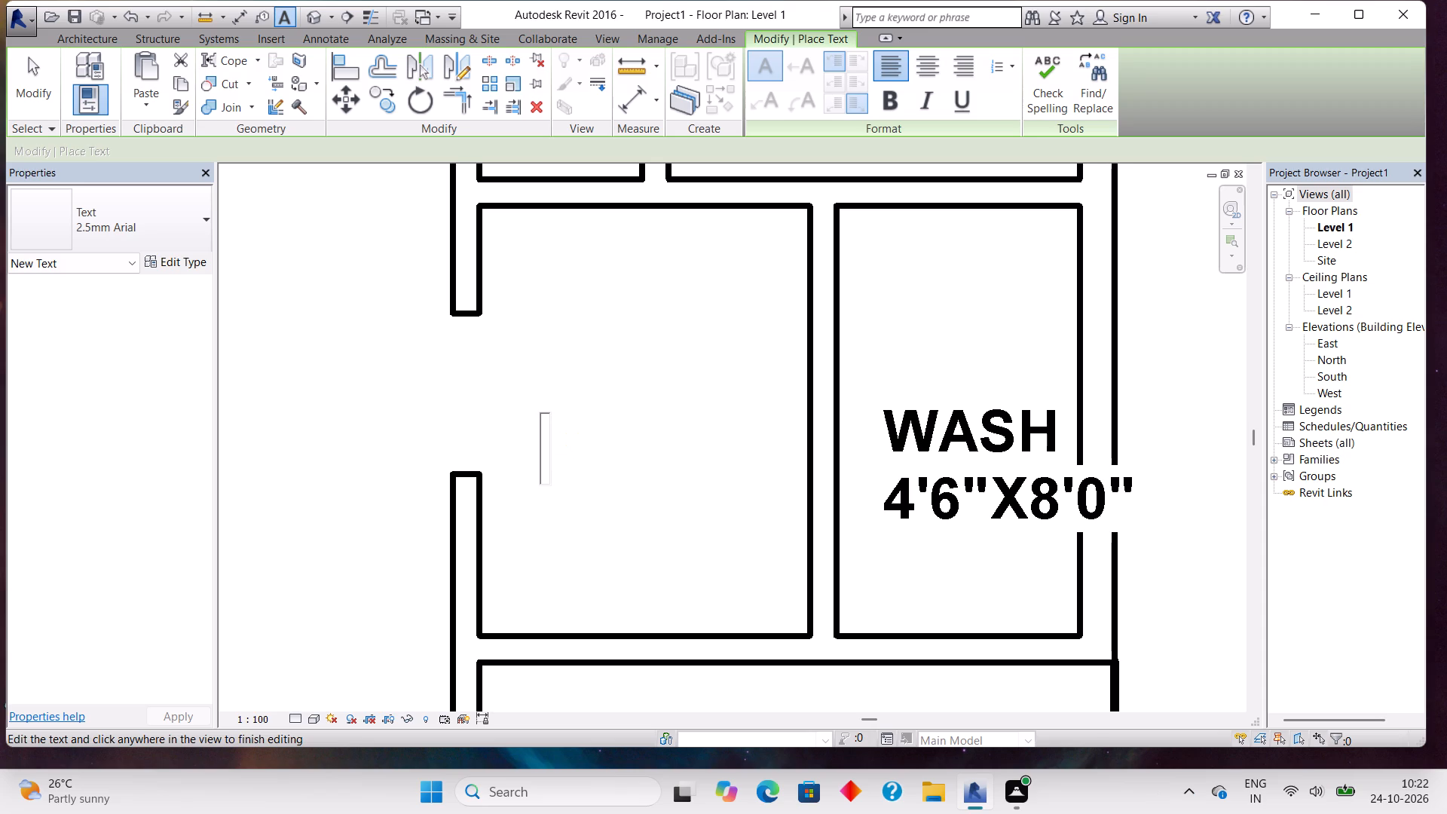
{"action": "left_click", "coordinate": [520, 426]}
Add a bold text note in the room beside WASH reading KITCHEN, with 8'1"X8'0" on the second line.
{"action": "left_click", "coordinate": [520, 426]}
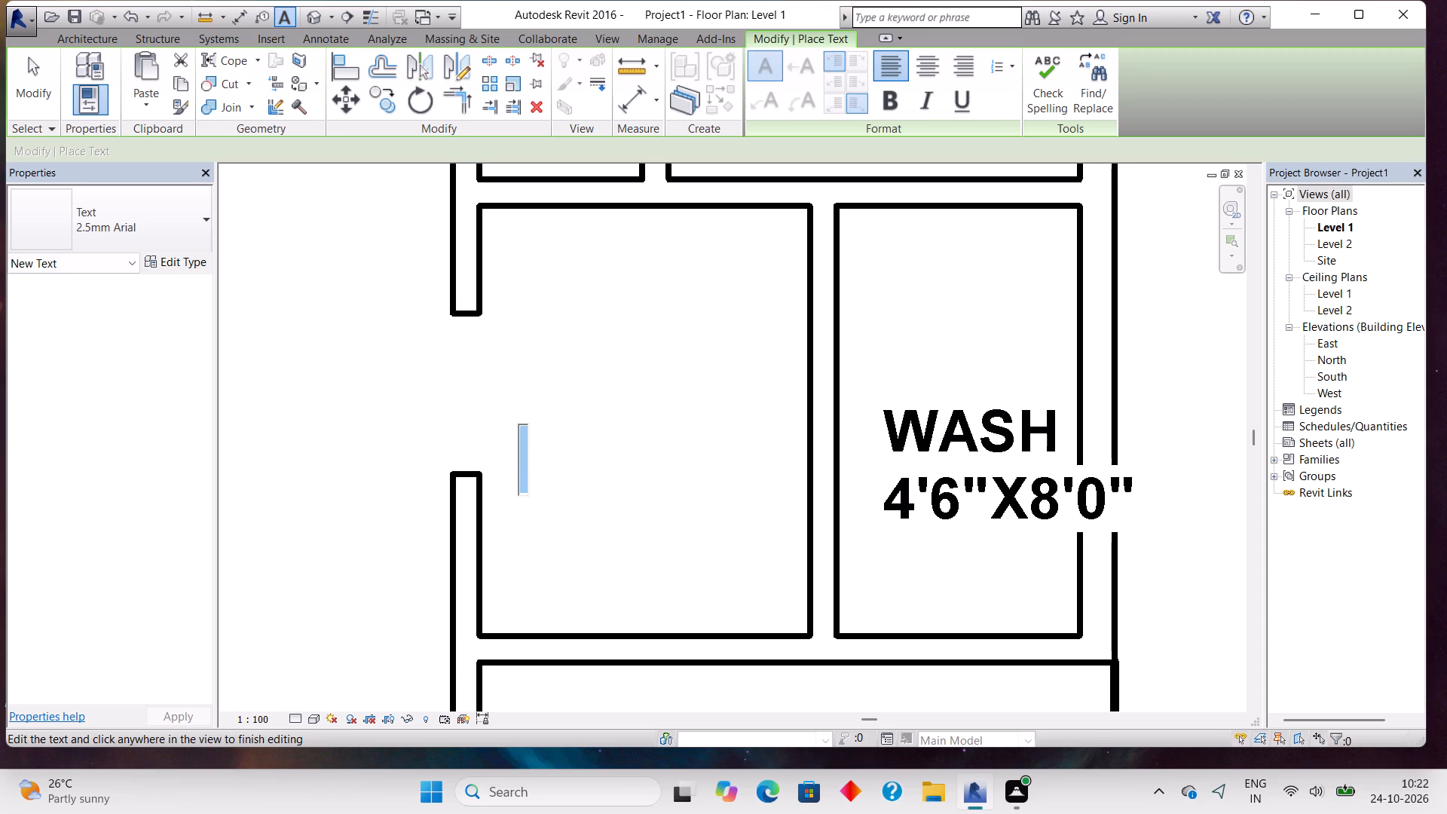
{"action": "left_click", "coordinate": [892, 98]}
{"action": "type", "text": "KITCHEN"}
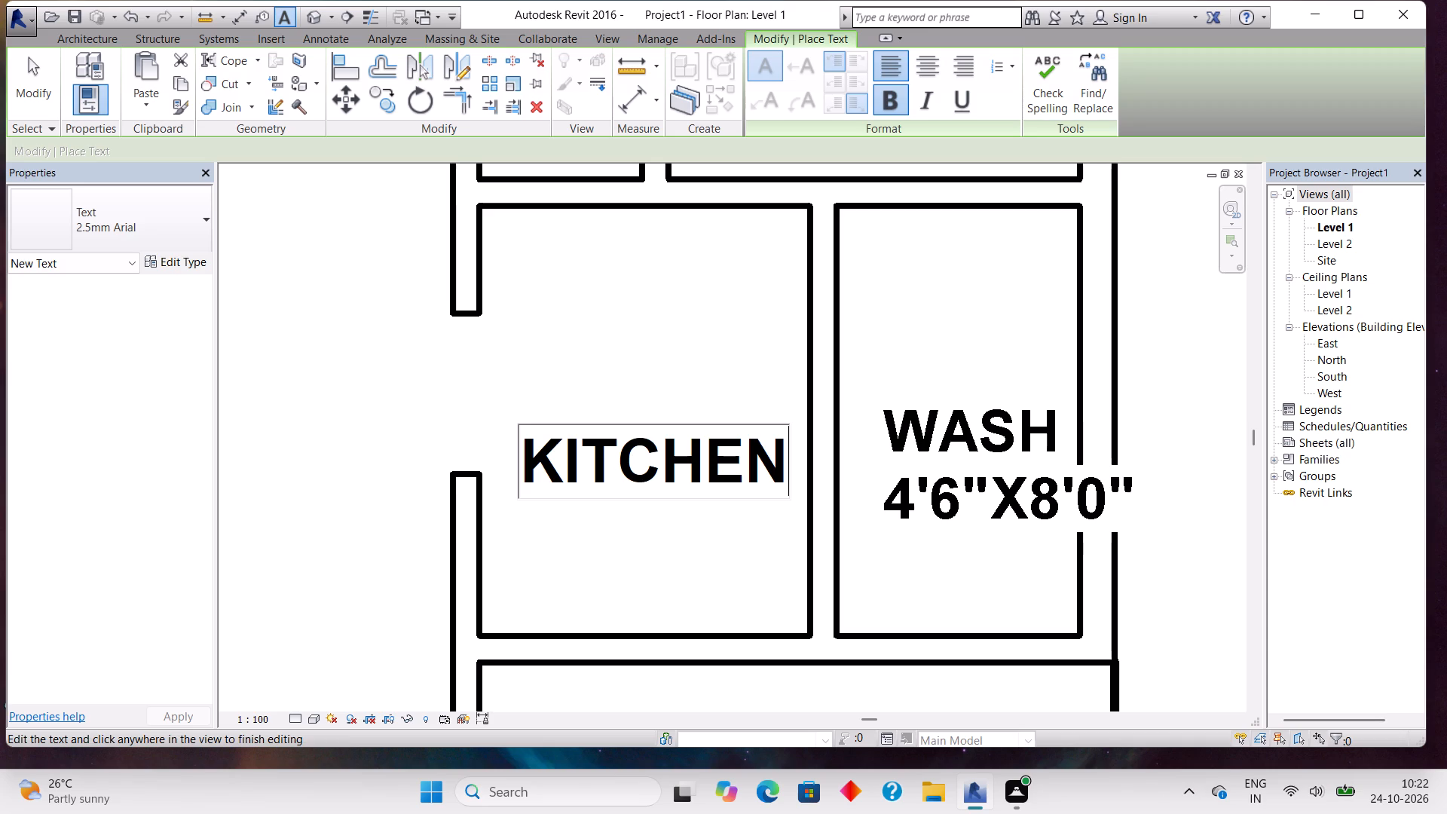
{"action": "key", "text": "Return"}
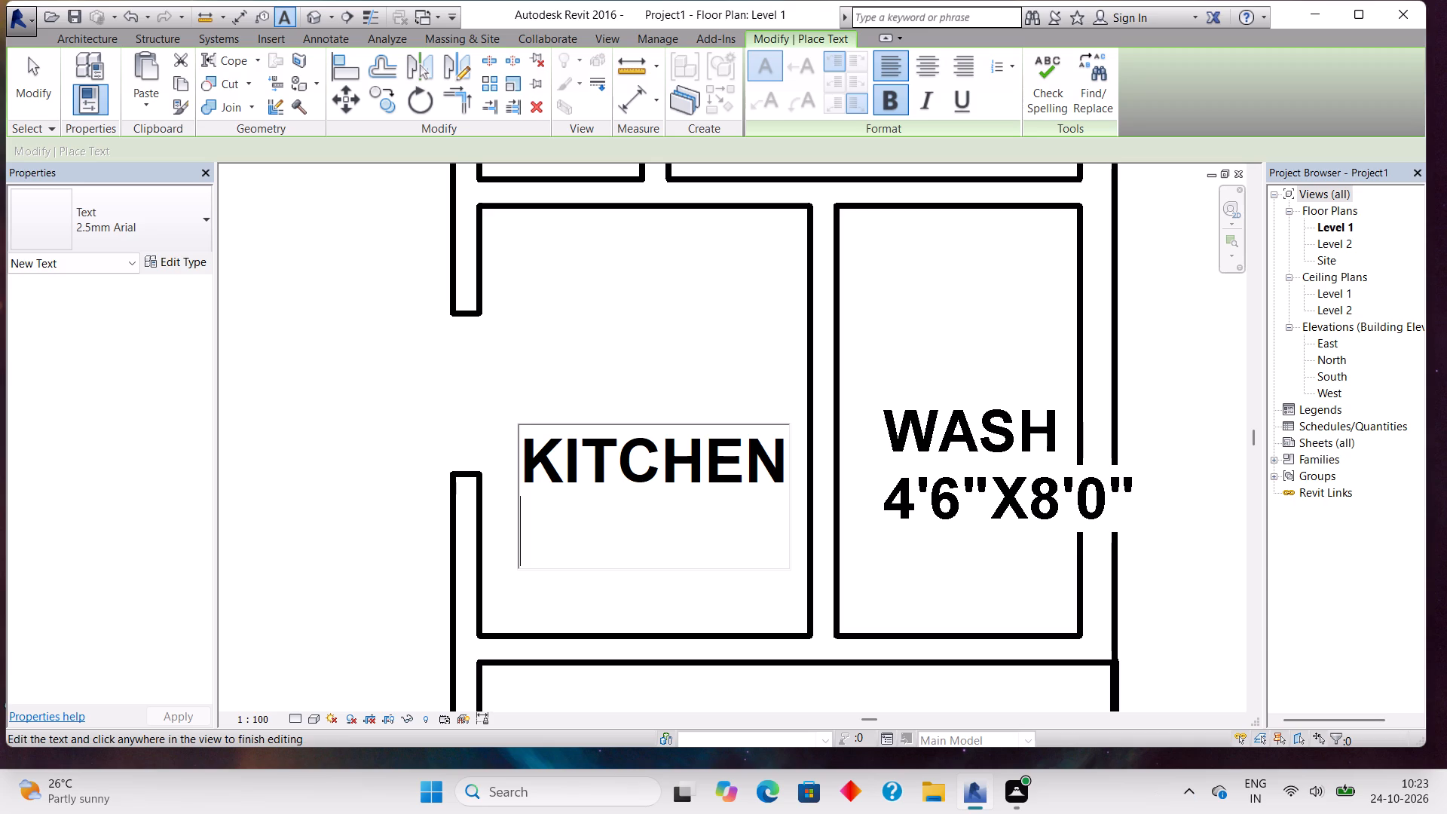
{"action": "key", "text": "8"}
{"action": "type", "text": "'1"}
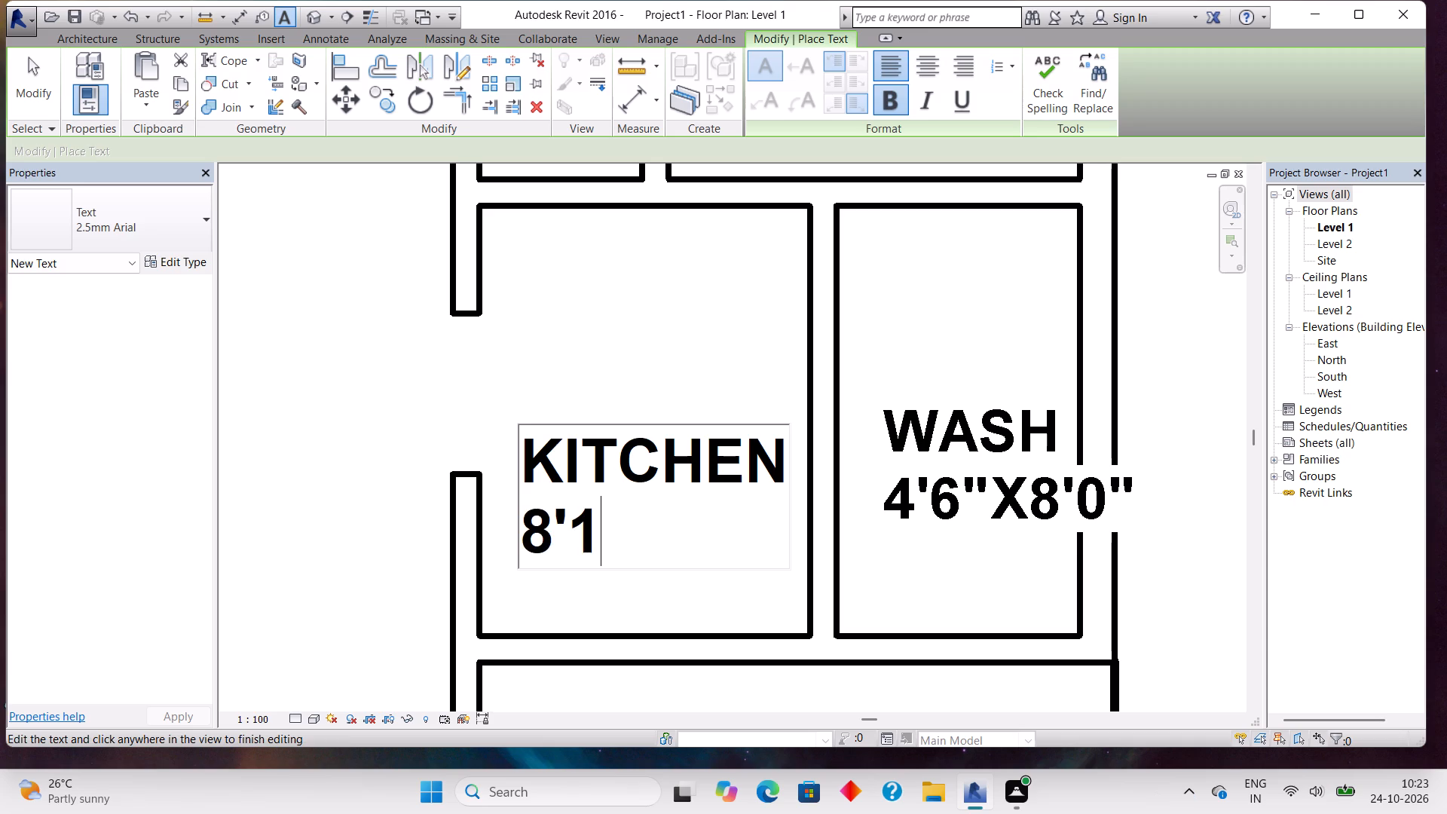
{"action": "key", "text": "shift+quotedbl"}
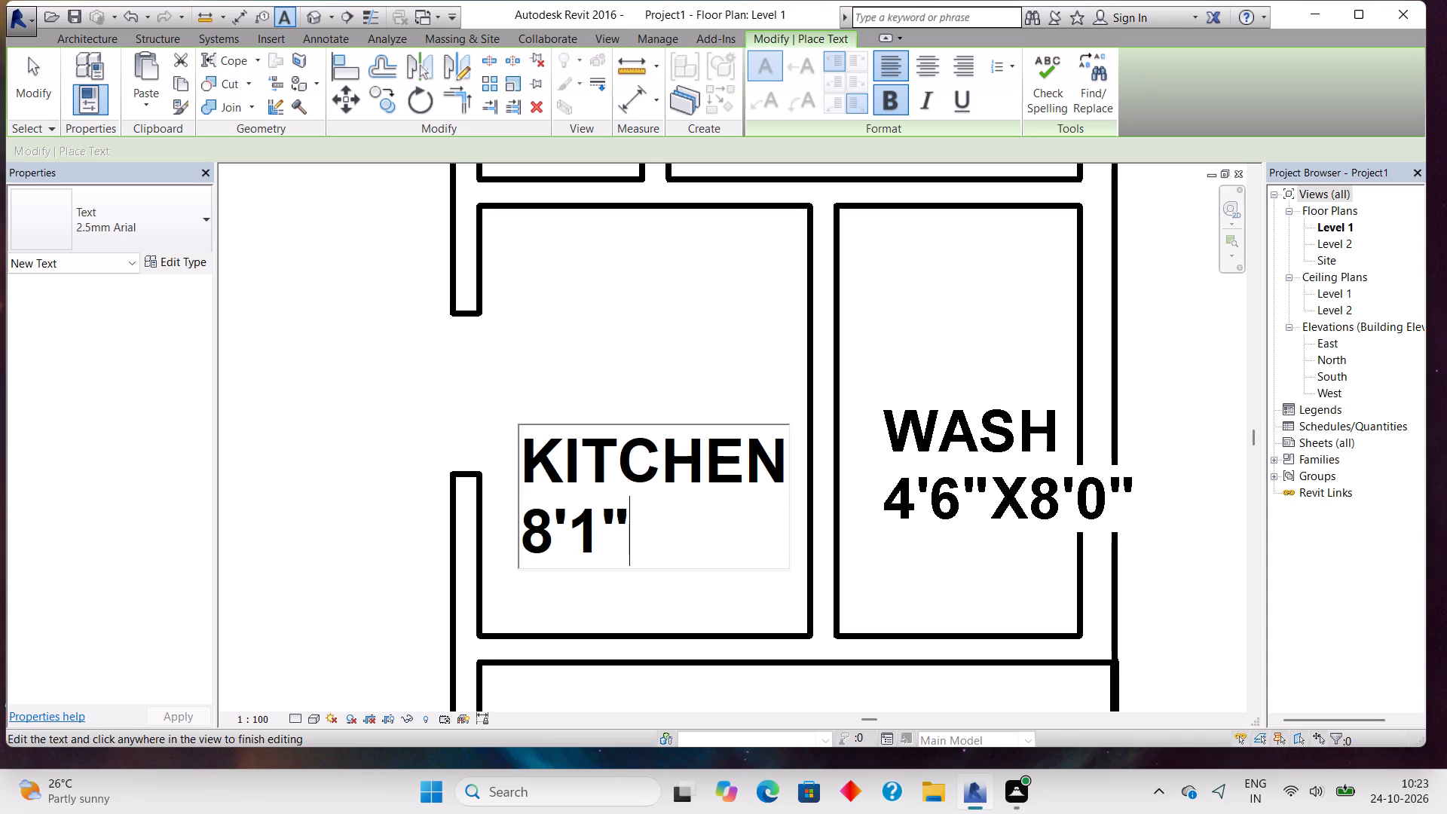
{"action": "key", "text": "x"}
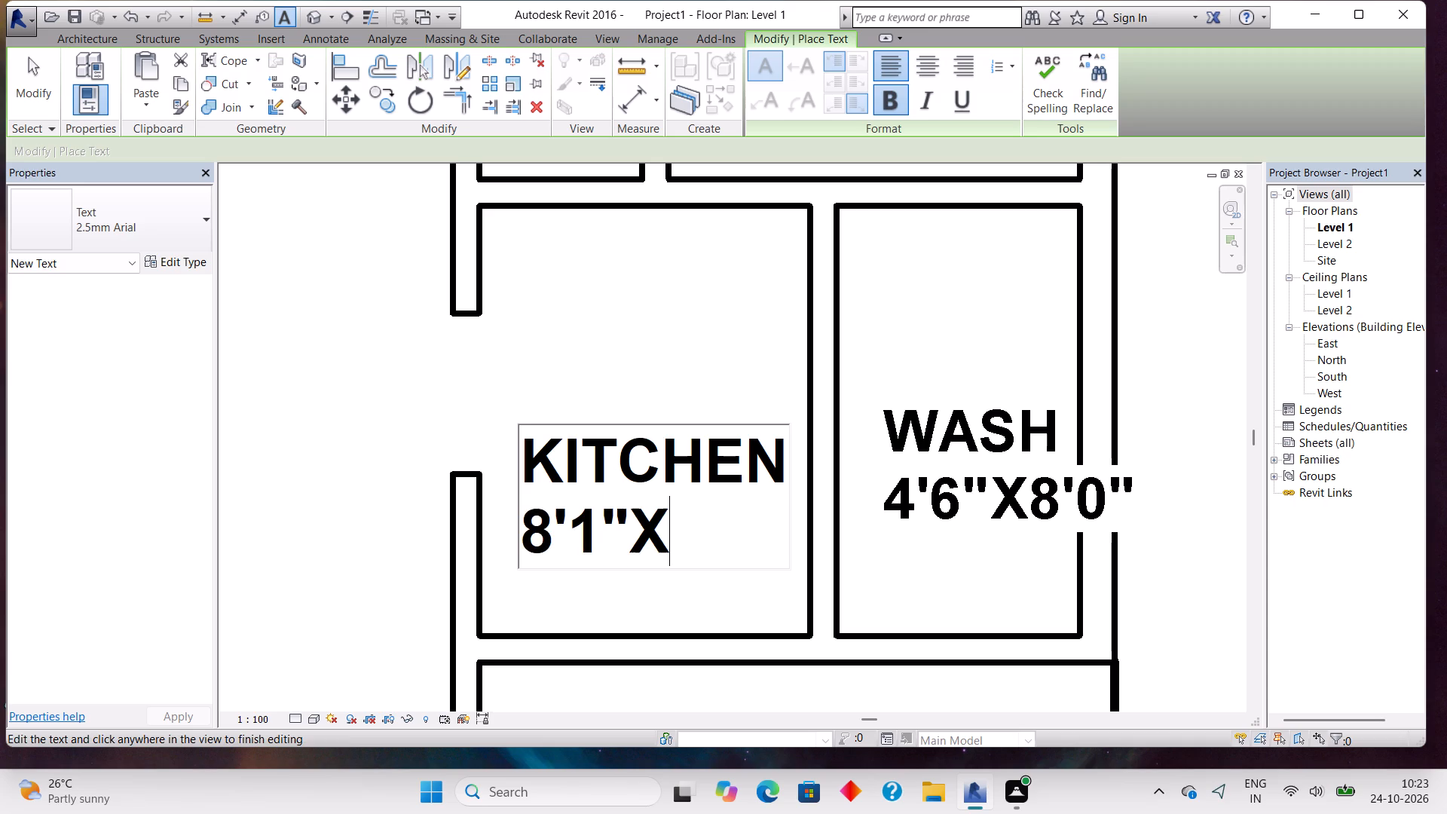
{"action": "type", "text": "8'"}
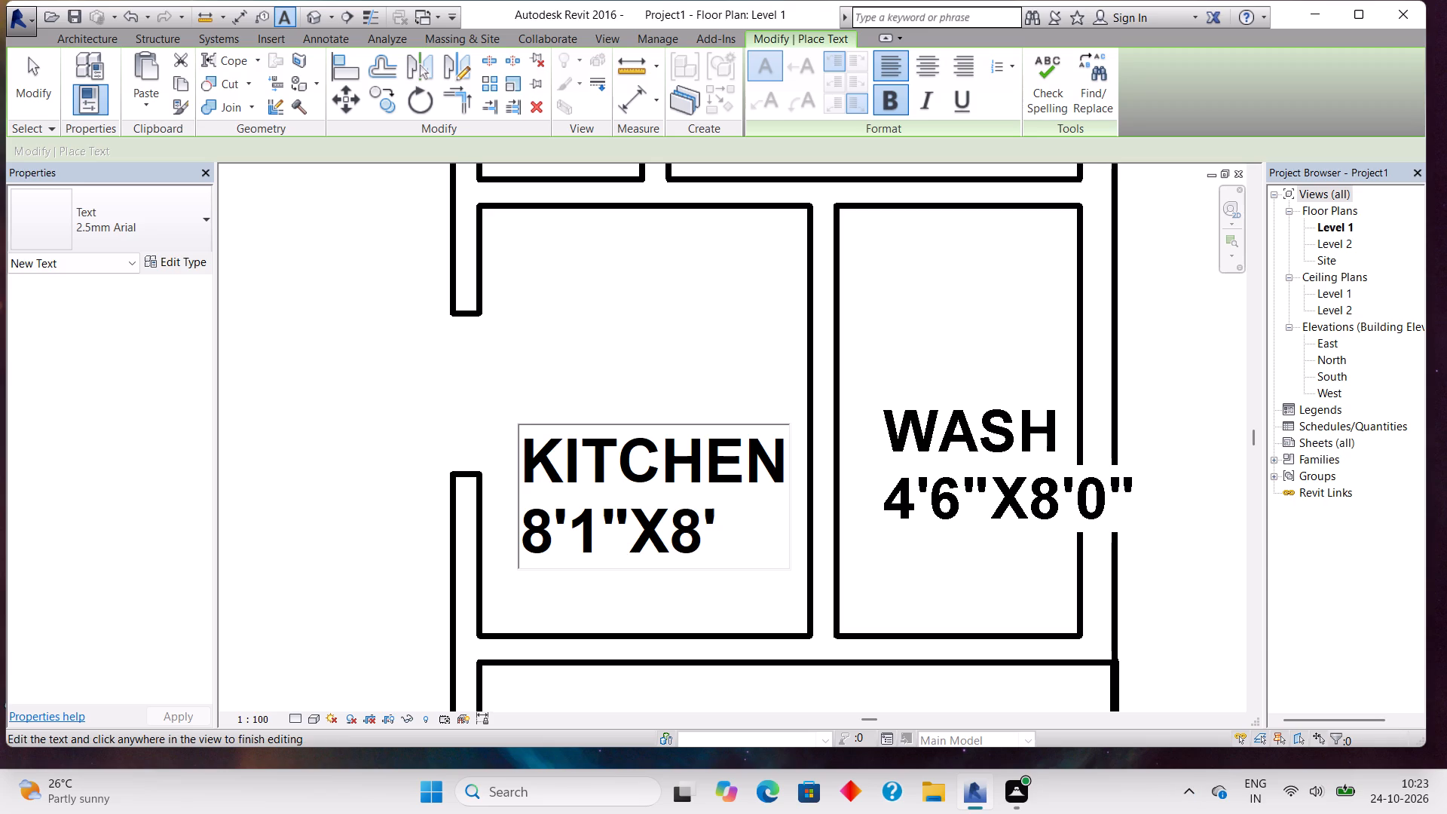
{"action": "key", "text": "0"}
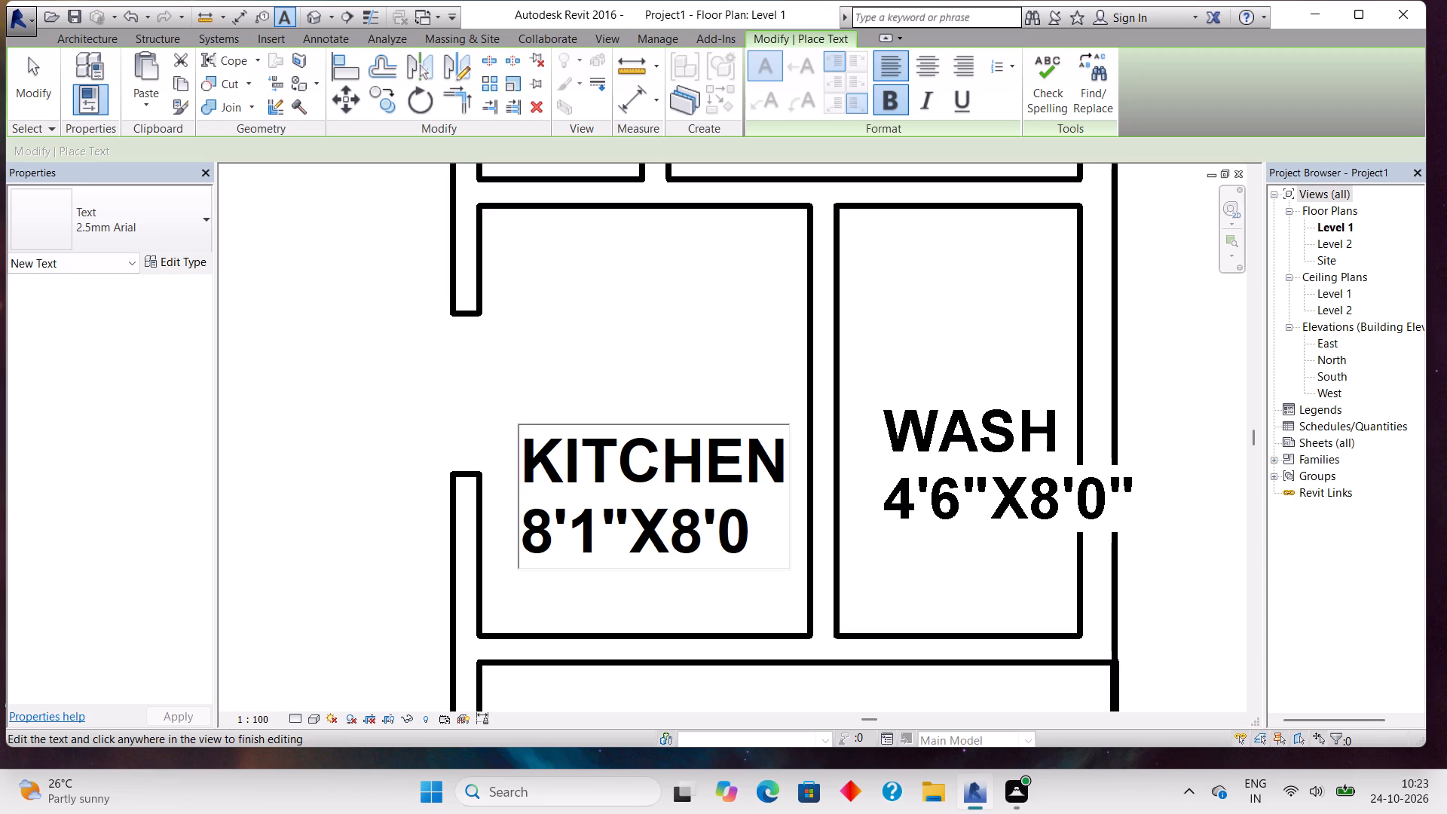
{"action": "key", "text": "shift+quotedbl"}
{"action": "scroll", "coordinate": [766, 356], "scroll_direction": "down", "scroll_amount": 6}
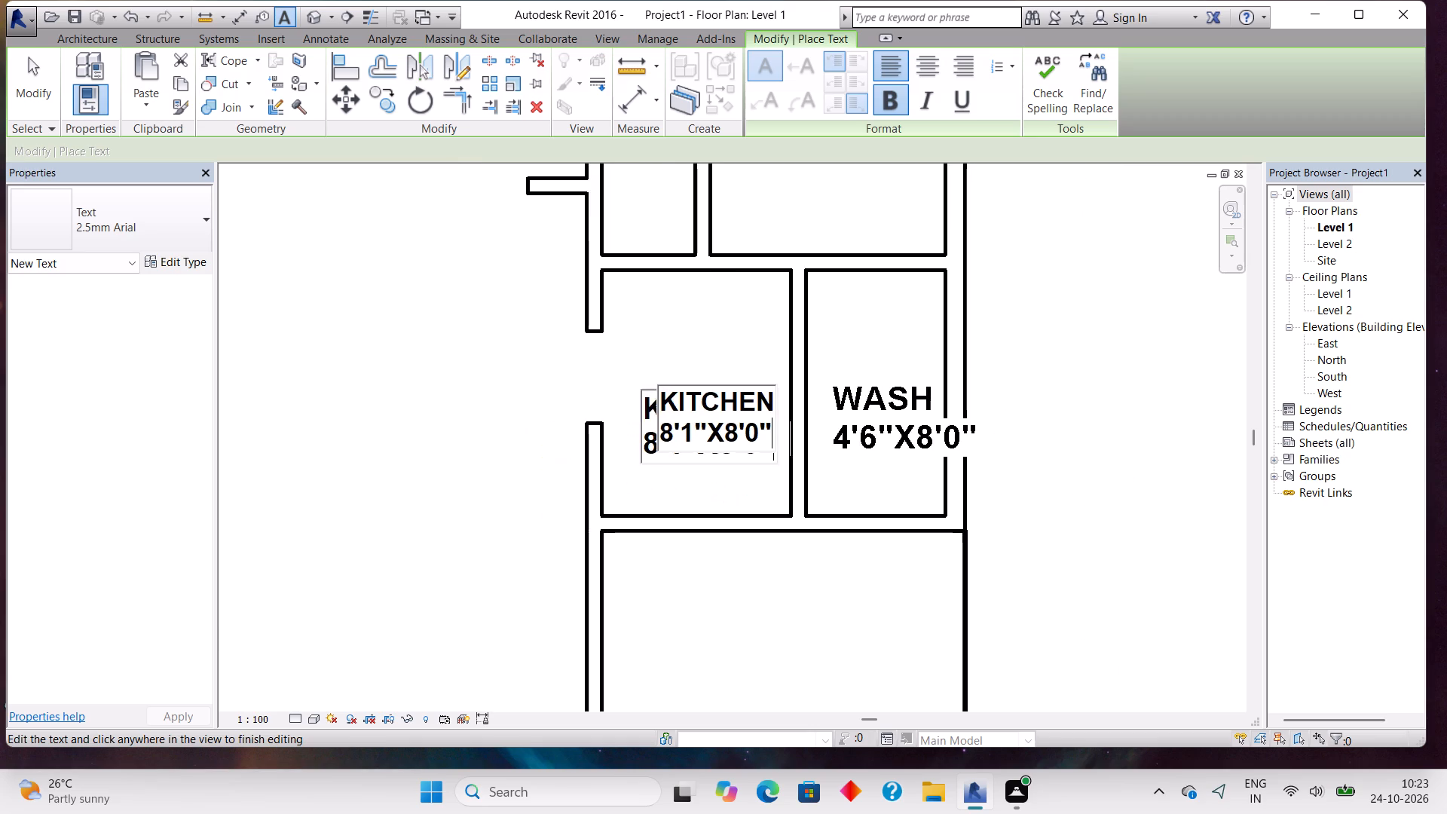
{"action": "left_click", "coordinate": [770, 210]}
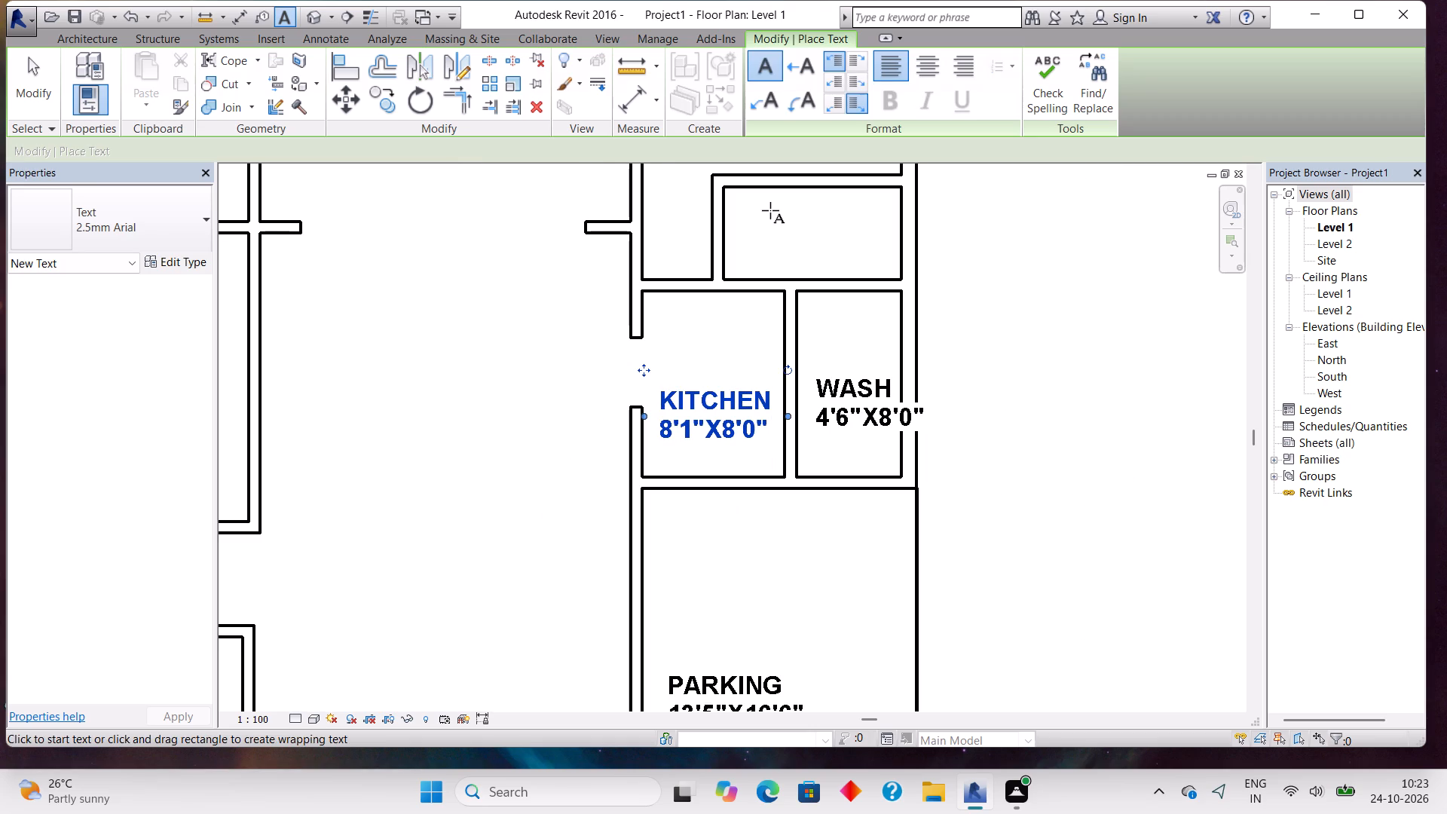
Add a bold text note in the small room above WASH reading TOILET, with 7'7"X4'0" on the second line.
{"action": "left_click", "coordinate": [770, 210]}
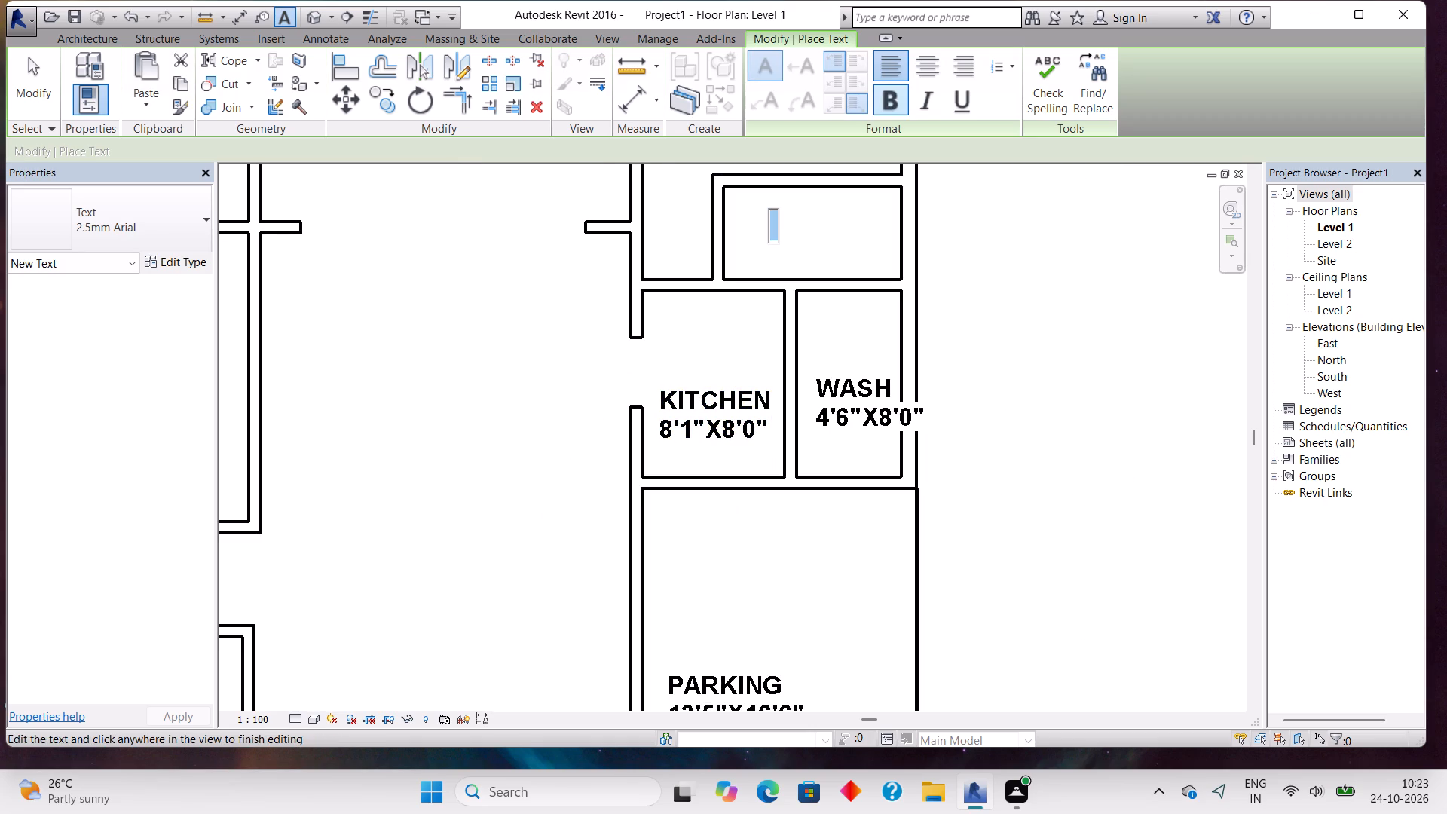
{"action": "left_click", "coordinate": [898, 103]}
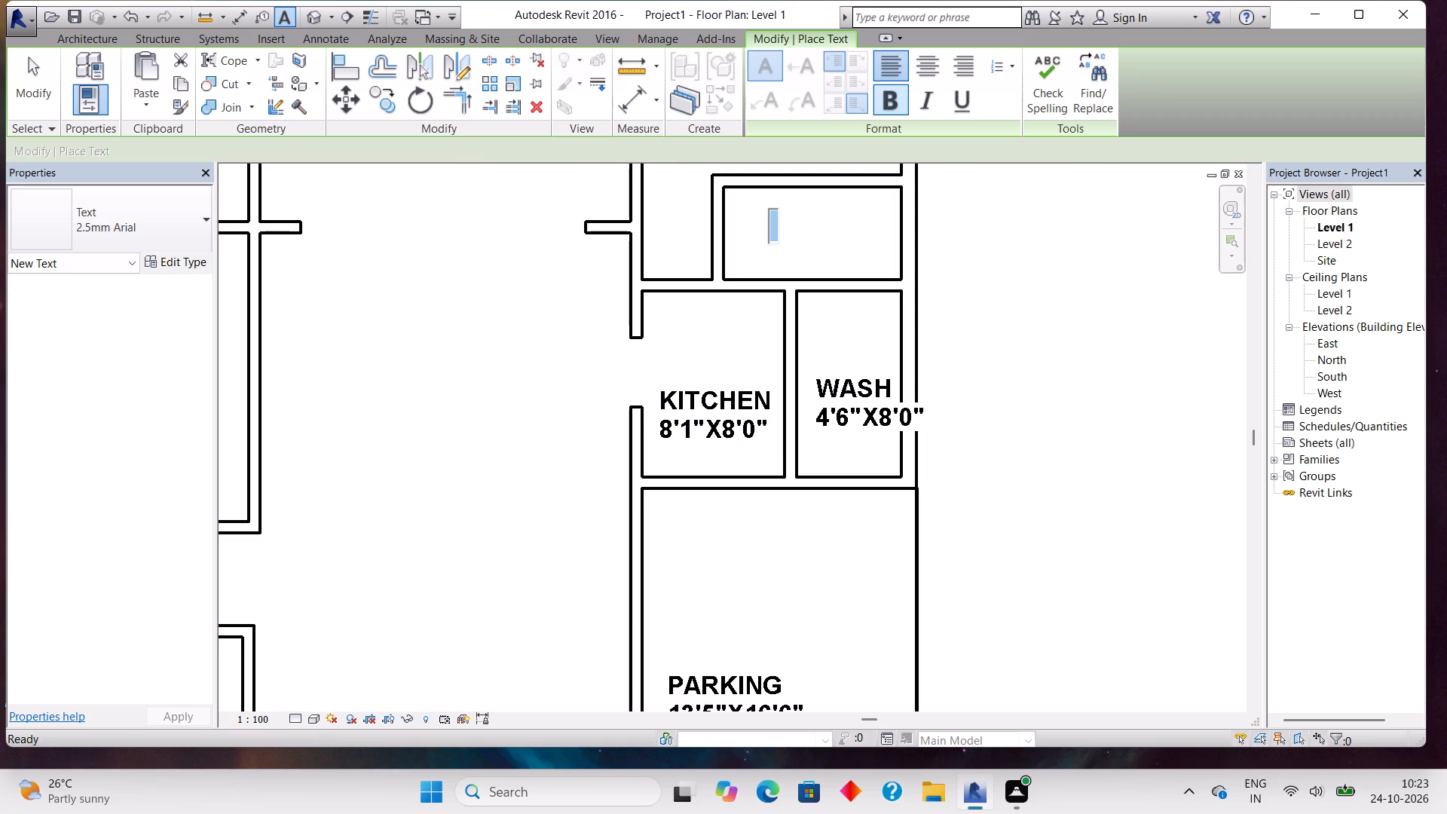
{"action": "type", "text": "TOILET"}
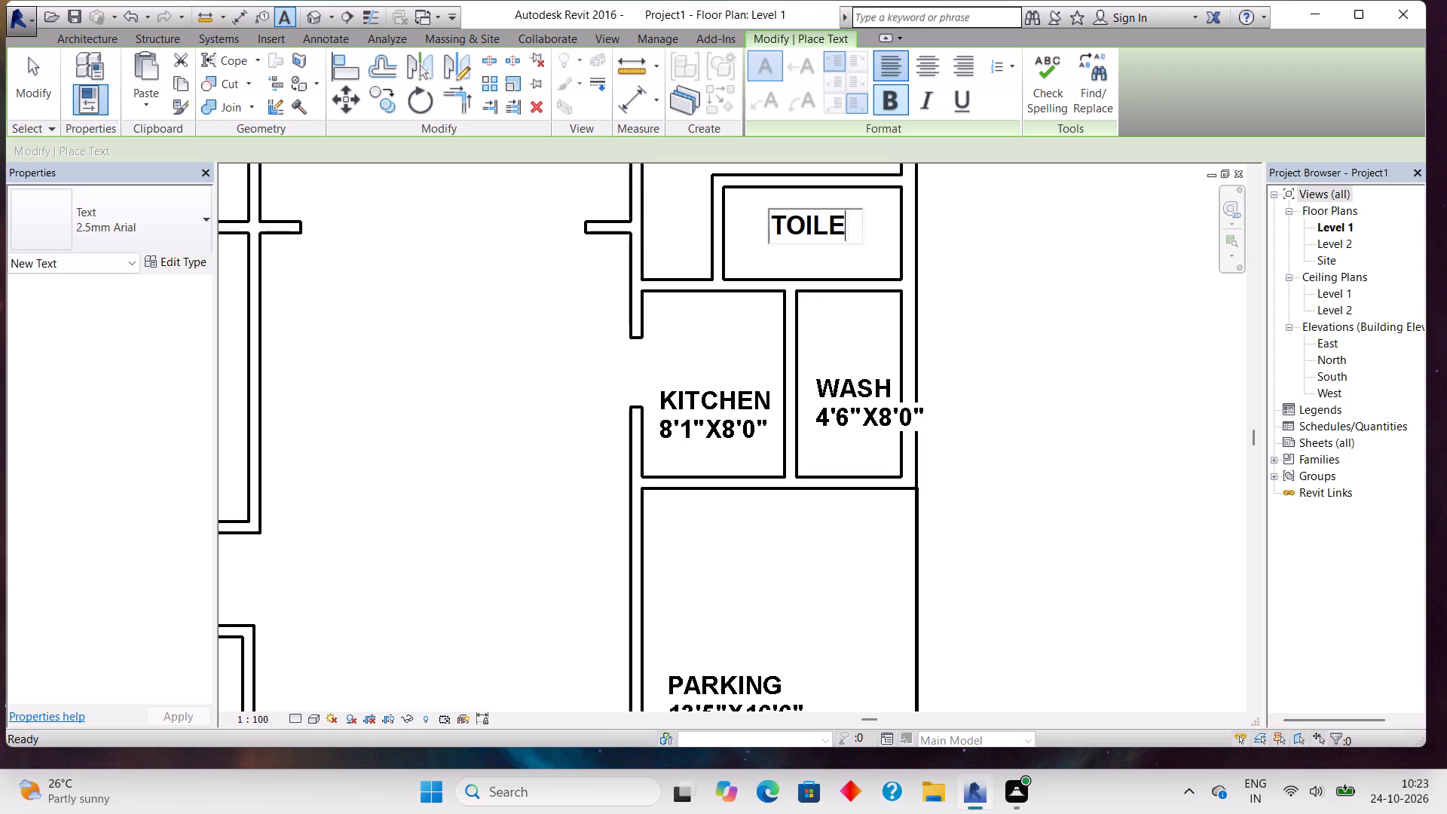
{"action": "key", "text": "Return"}
{"action": "key", "text": "7"}
{"action": "key", "text": "apostrophe"}
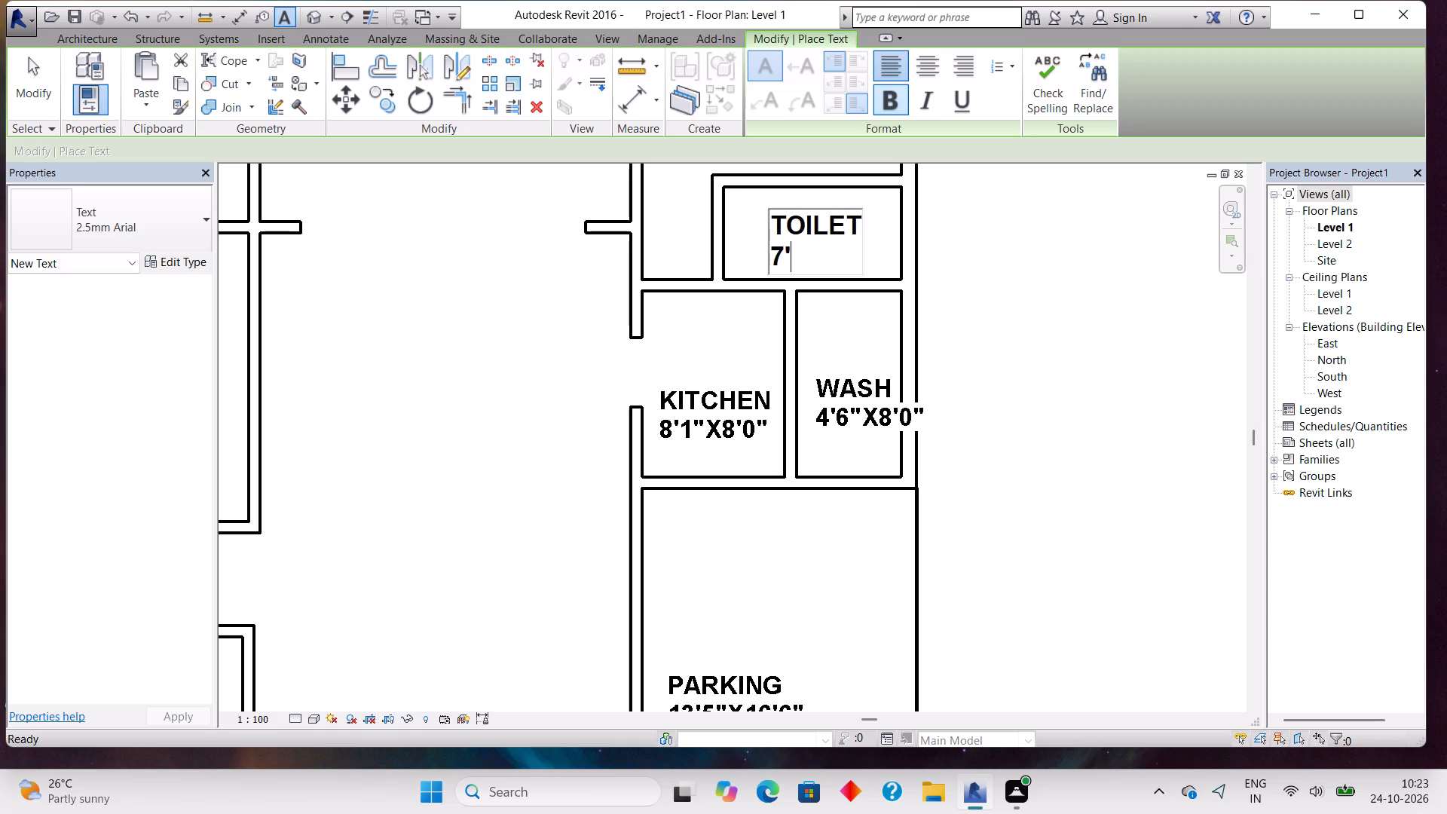
{"action": "key", "text": "7"}
{"action": "type", "text": "\"X"}
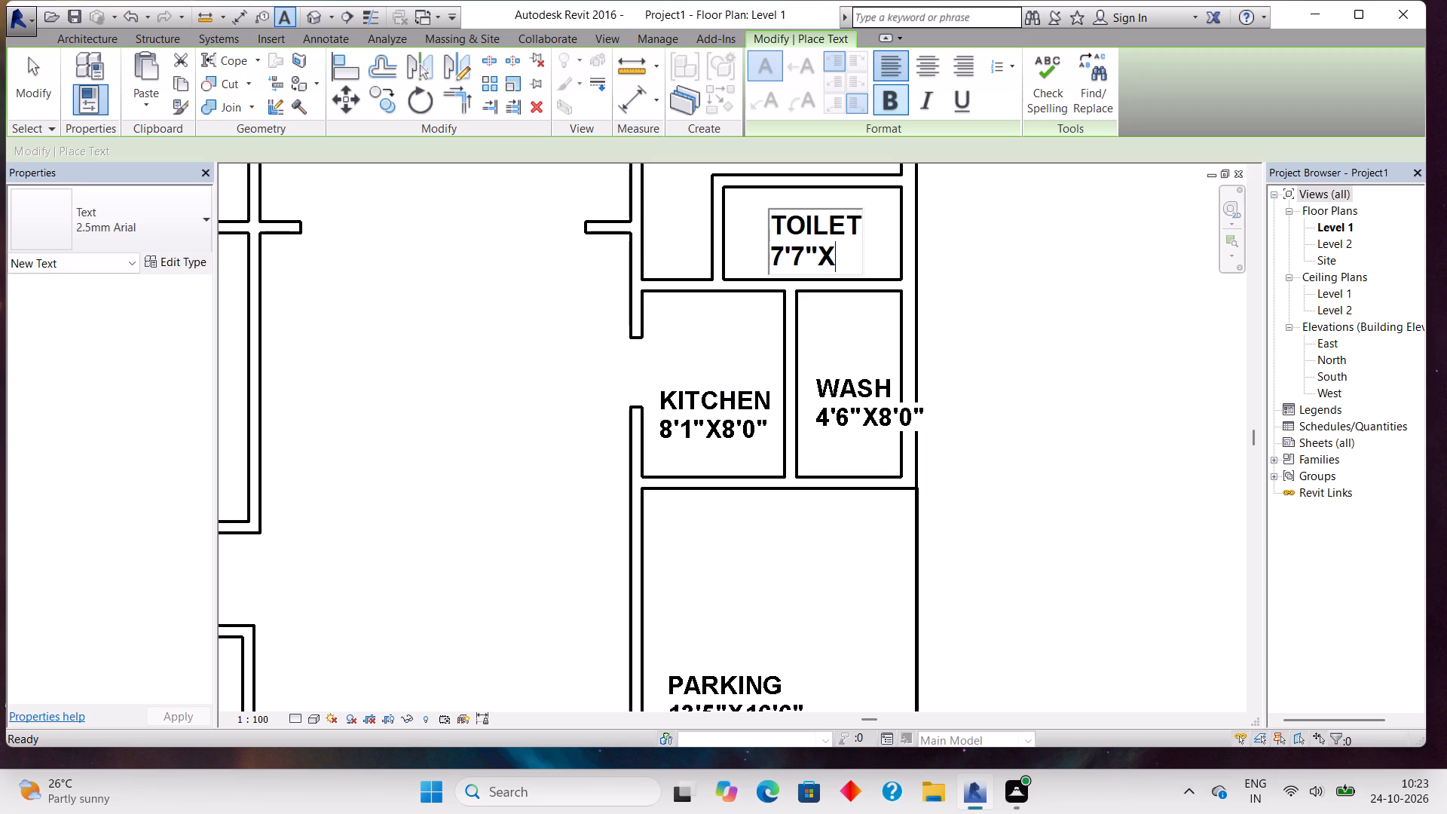
{"action": "type", "text": "4'"}
{"action": "key", "text": "0"}
{"action": "key", "text": "shift+quotedbl"}
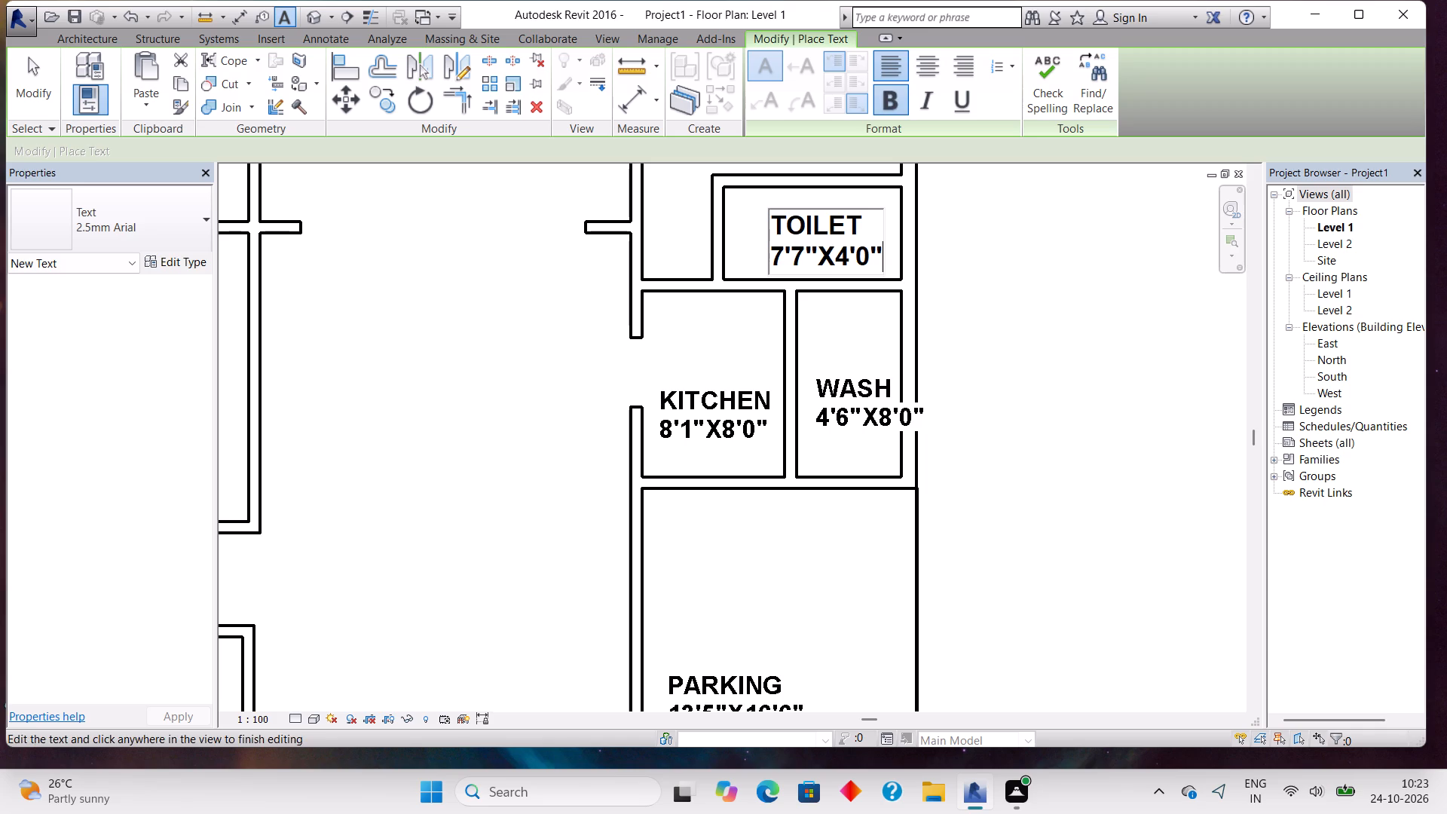
Add a bold text note in the corner room above the toilet reading BEDROOM-4, with 13'0"X11'0" on the second line.
{"action": "middle_click_drag", "start_coordinate": [740, 277], "coordinate": [729, 656]}
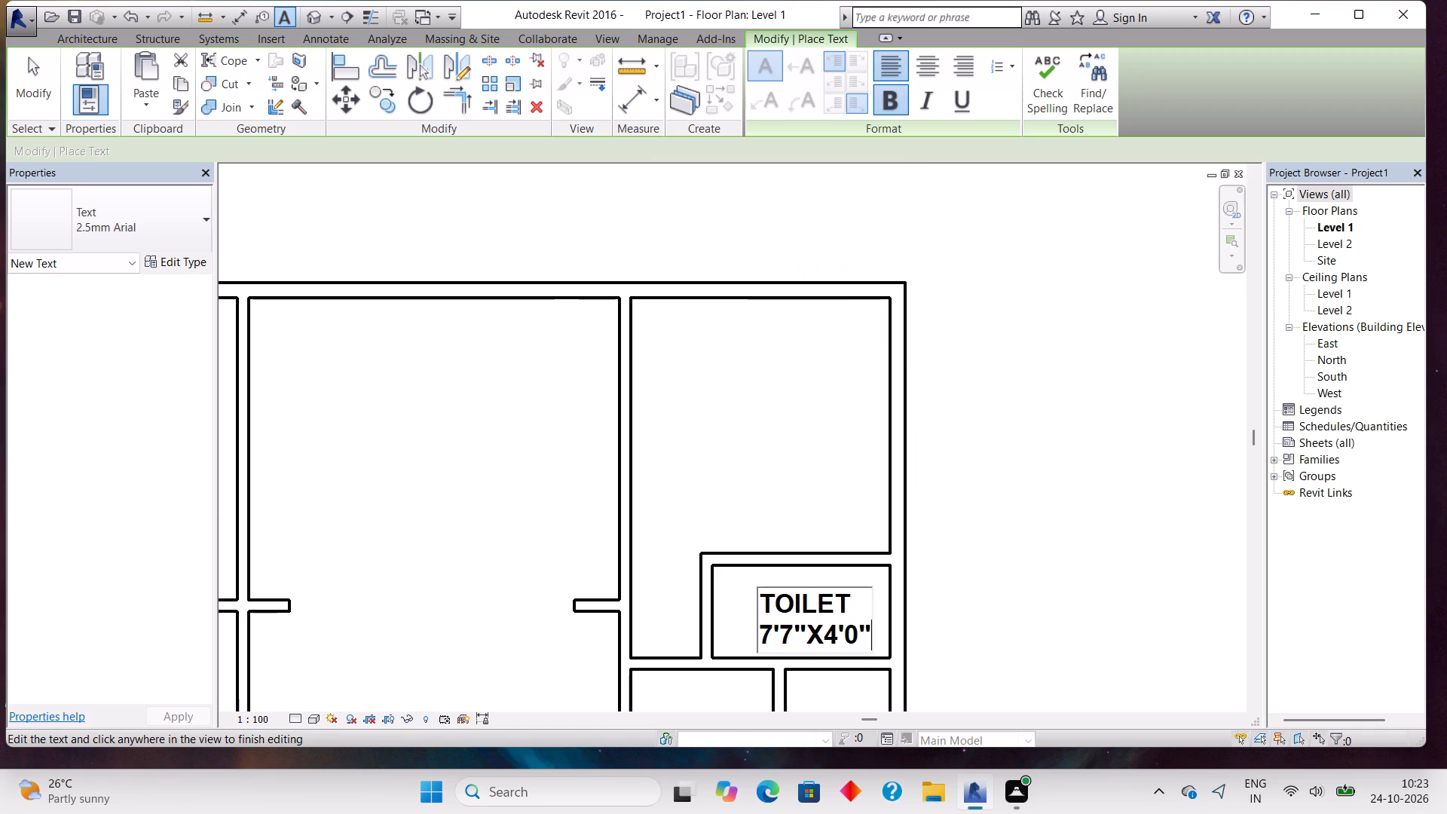
{"action": "double_click", "coordinate": [699, 409]}
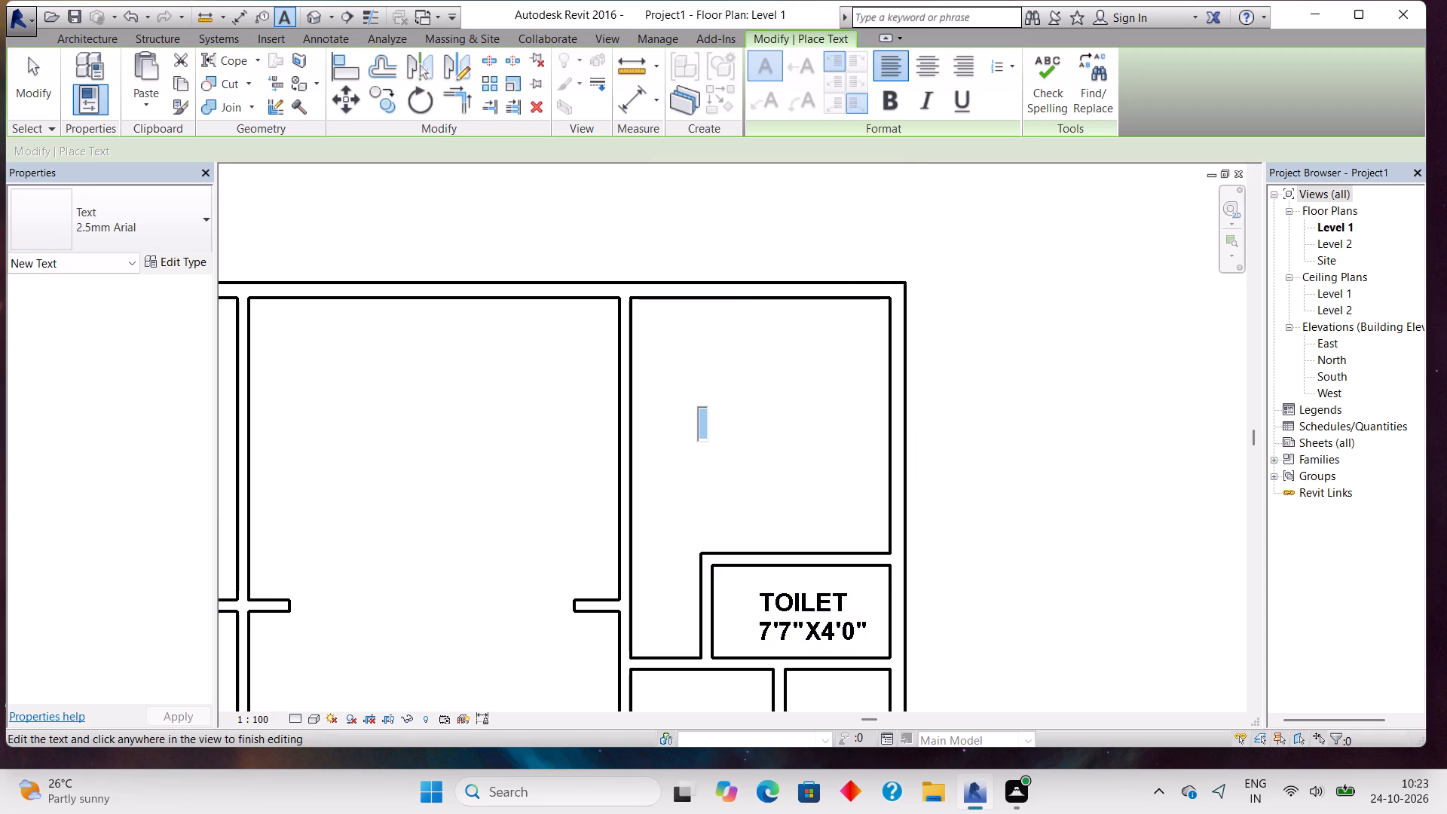
{"action": "left_click", "coordinate": [886, 101]}
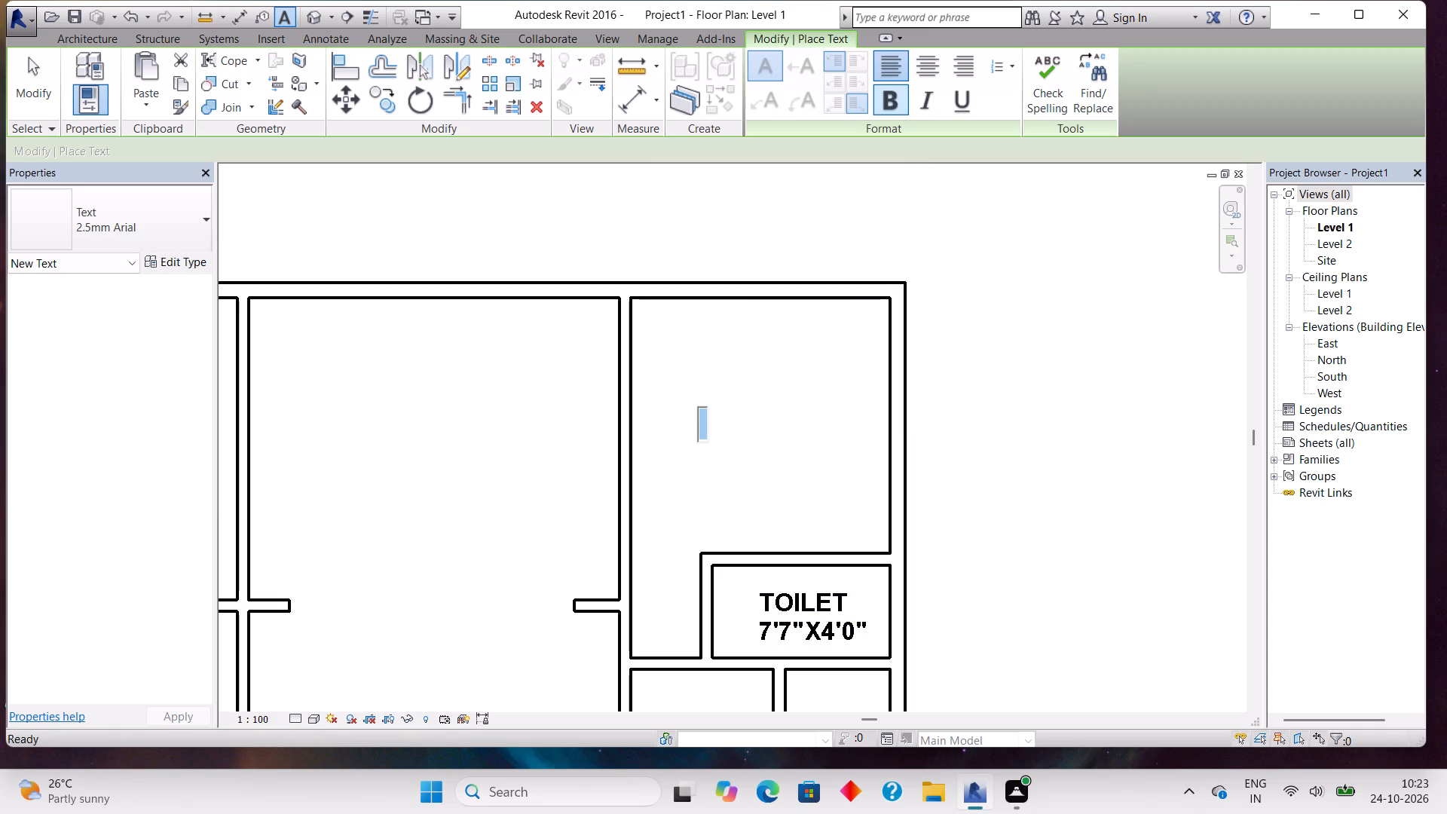
{"action": "type", "text": "BEDROOM"}
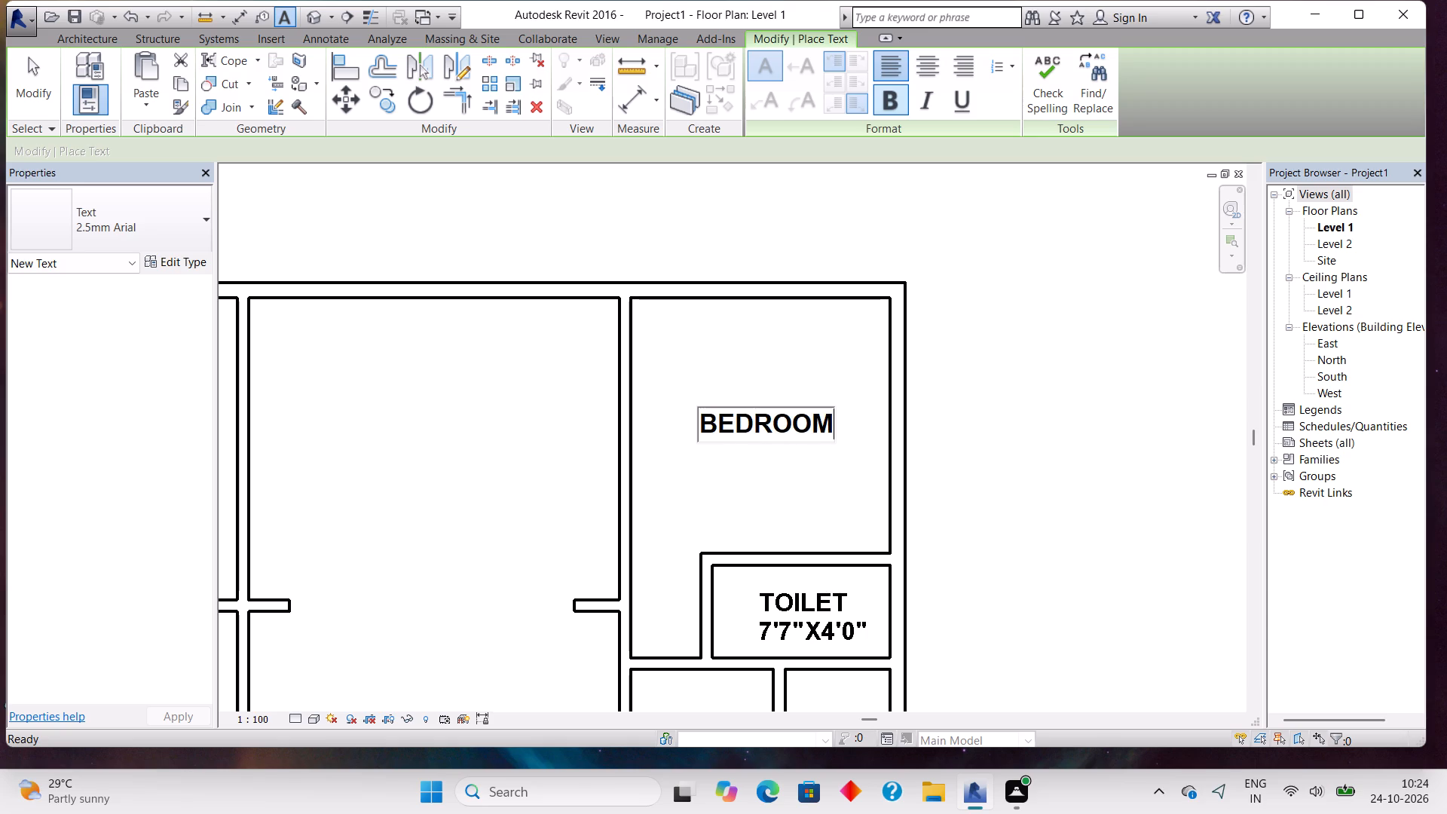
{"action": "key", "text": "minus"}
{"action": "key", "text": "4"}
{"action": "key", "text": "Return"}
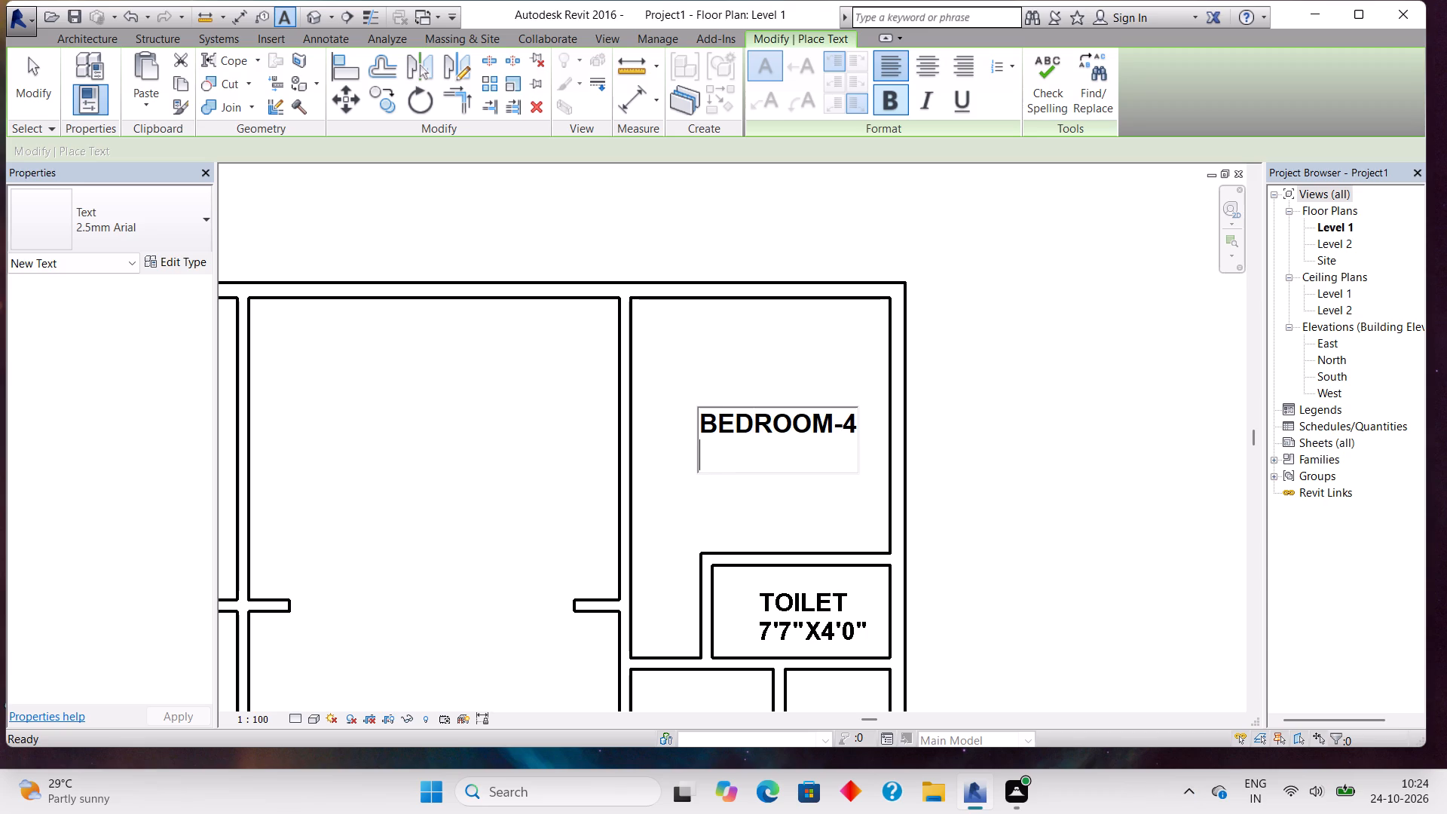
{"action": "type", "text": "13"}
{"action": "key", "text": "apostrophe"}
{"action": "key", "text": "0"}
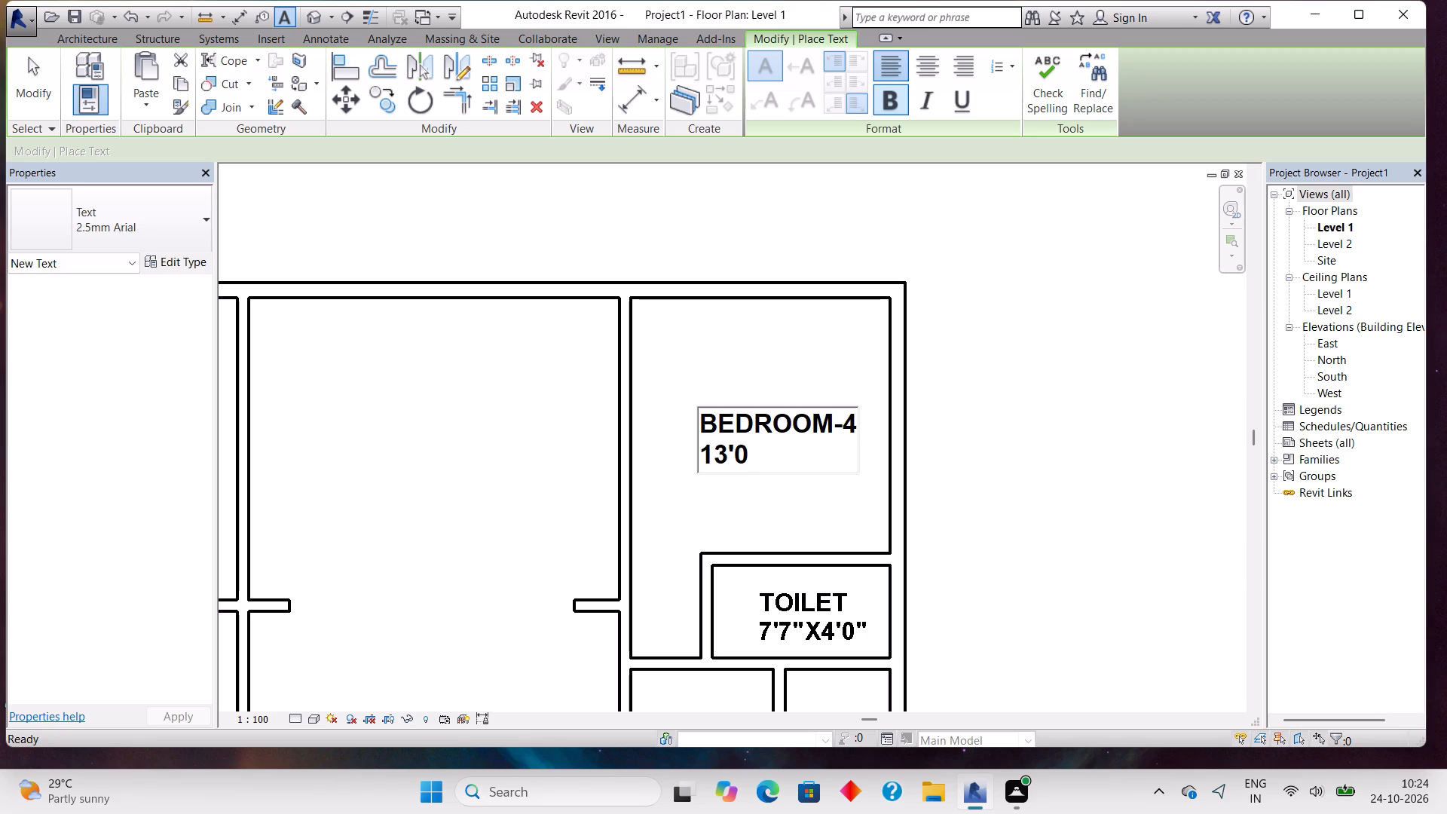
{"action": "type", "text": "\"X"}
{"action": "type", "text": "11'0\""}
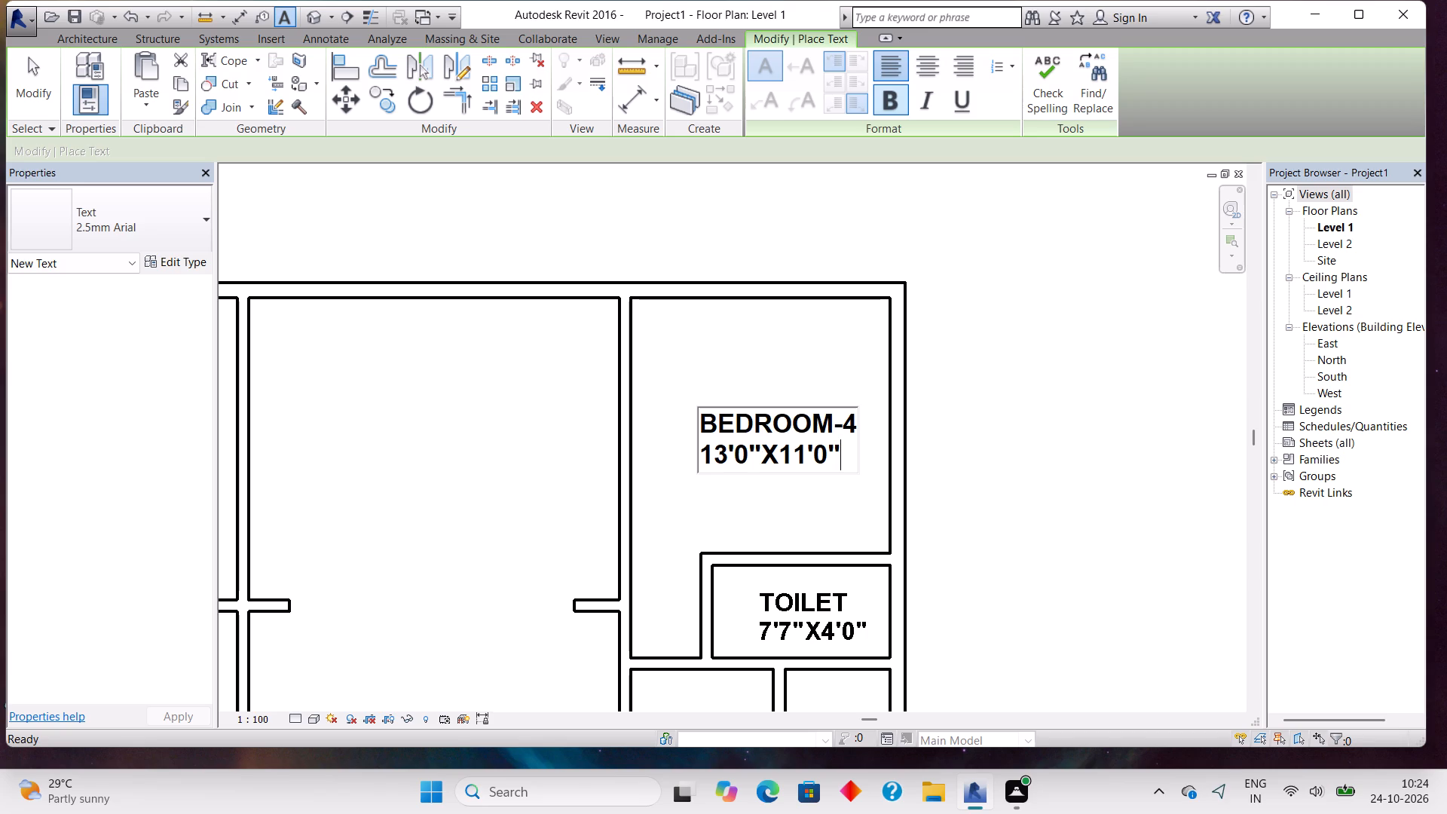
Add a bold text note in the plan's upper-left corner room reading BEDROOM-1, with 13'0"X10'7" on the second line.
{"action": "middle_click_drag", "start_coordinate": [450, 369], "coordinate": [837, 350]}
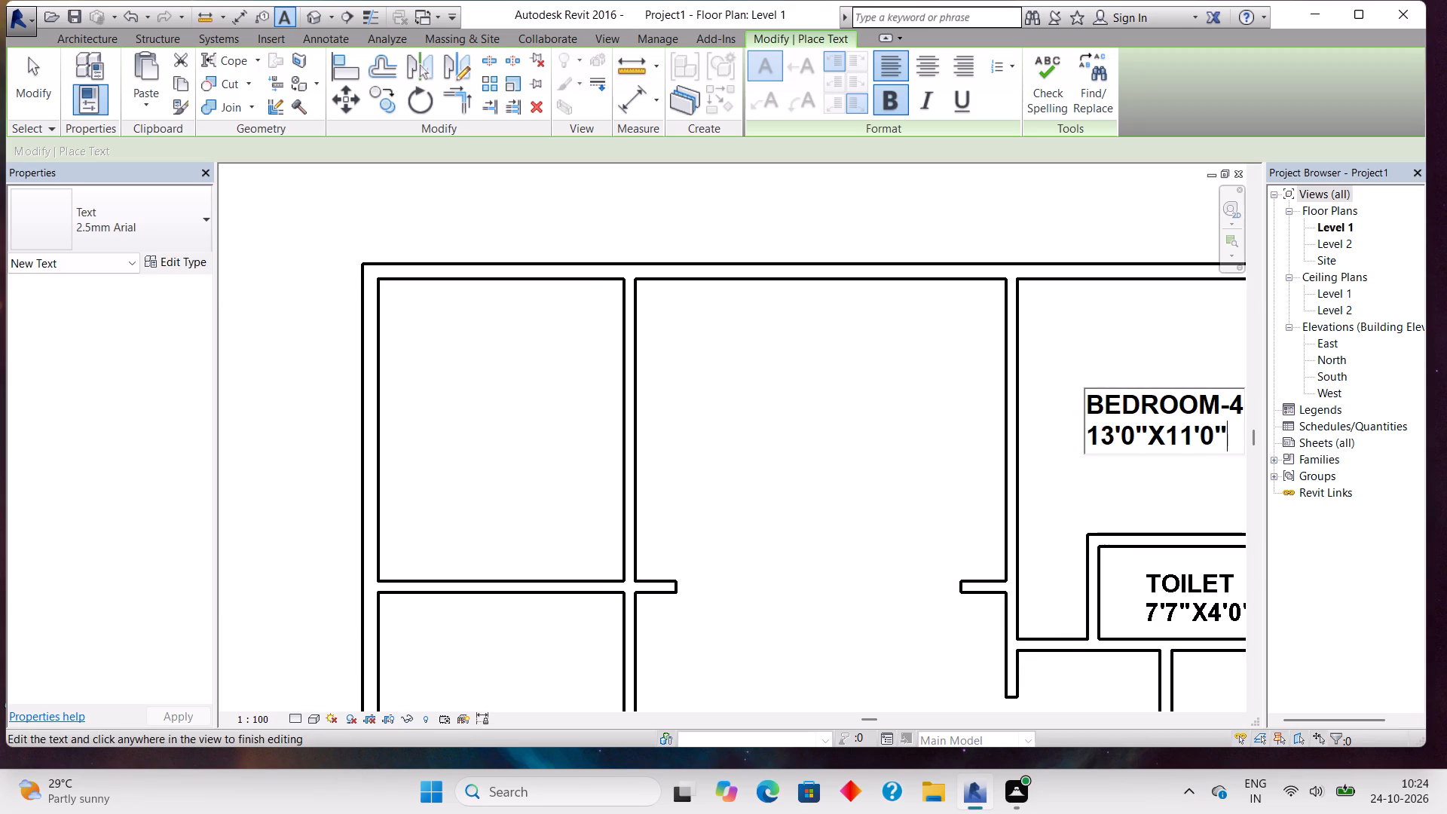
{"action": "left_click", "coordinate": [431, 396]}
{"action": "left_click", "coordinate": [431, 396]}
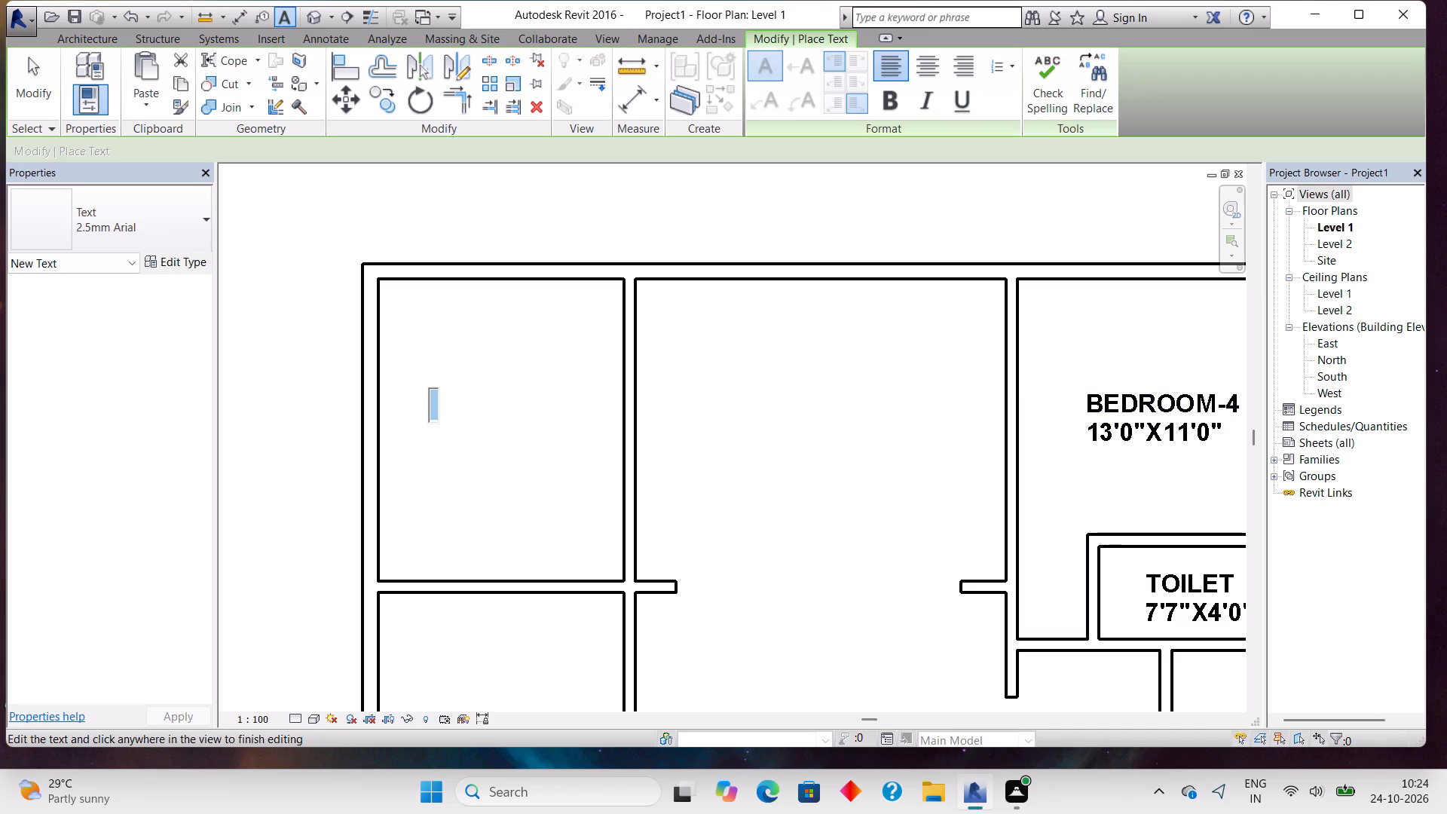
{"action": "left_click", "coordinate": [876, 113]}
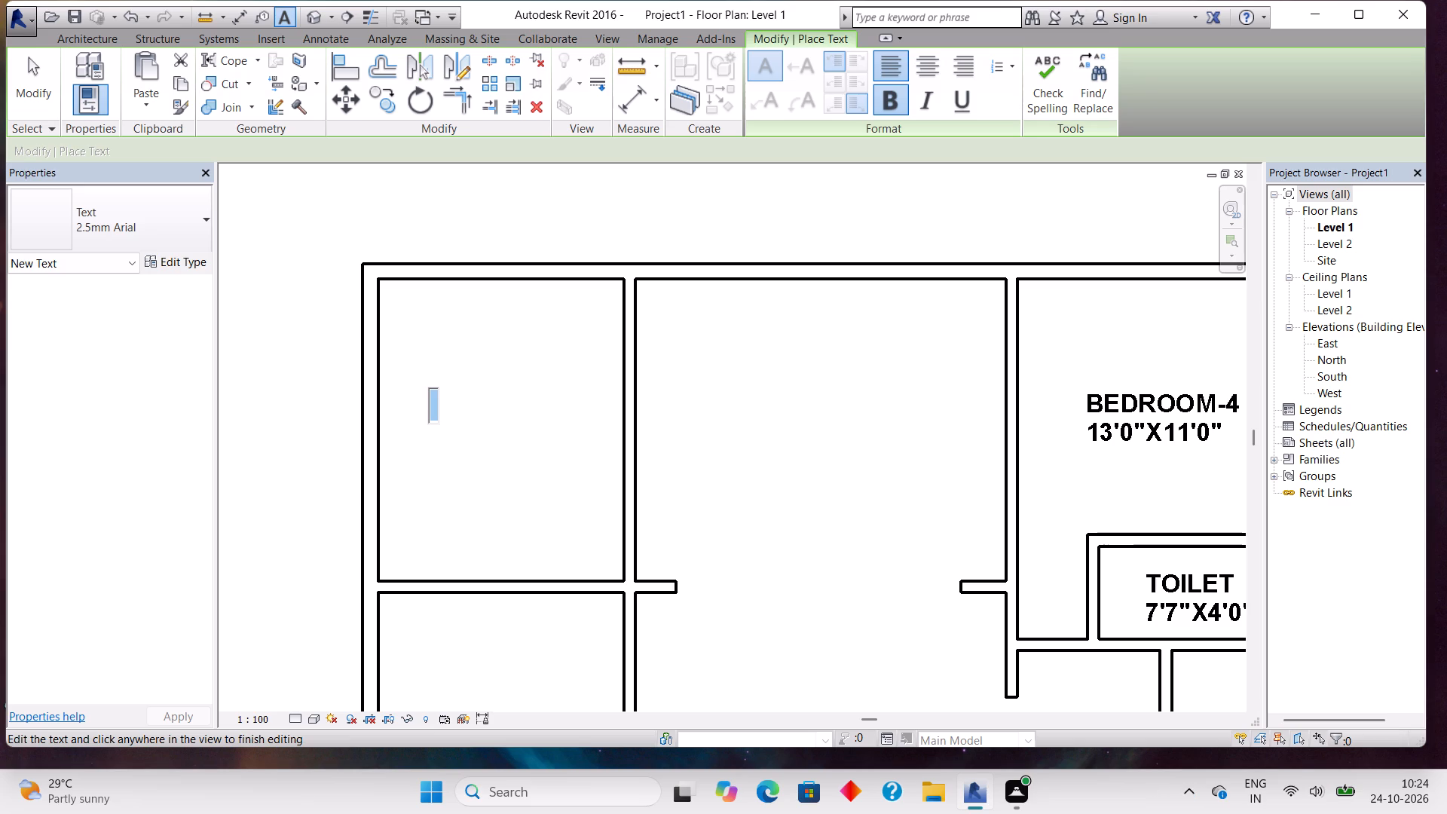
{"action": "type", "text": "BEDROOM"}
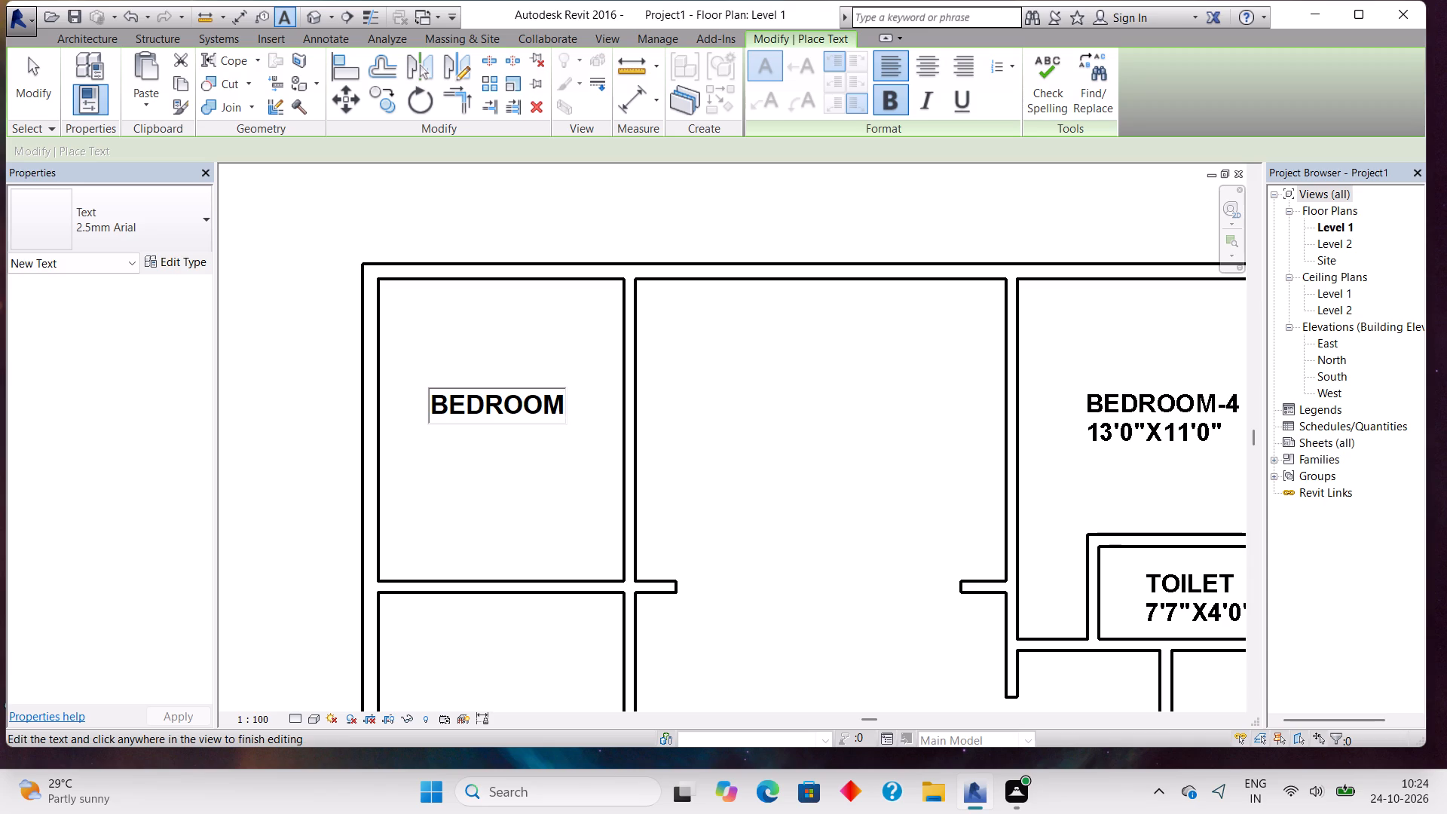
{"action": "key", "text": "minus"}
{"action": "key", "text": "1"}
{"action": "key", "text": "Return"}
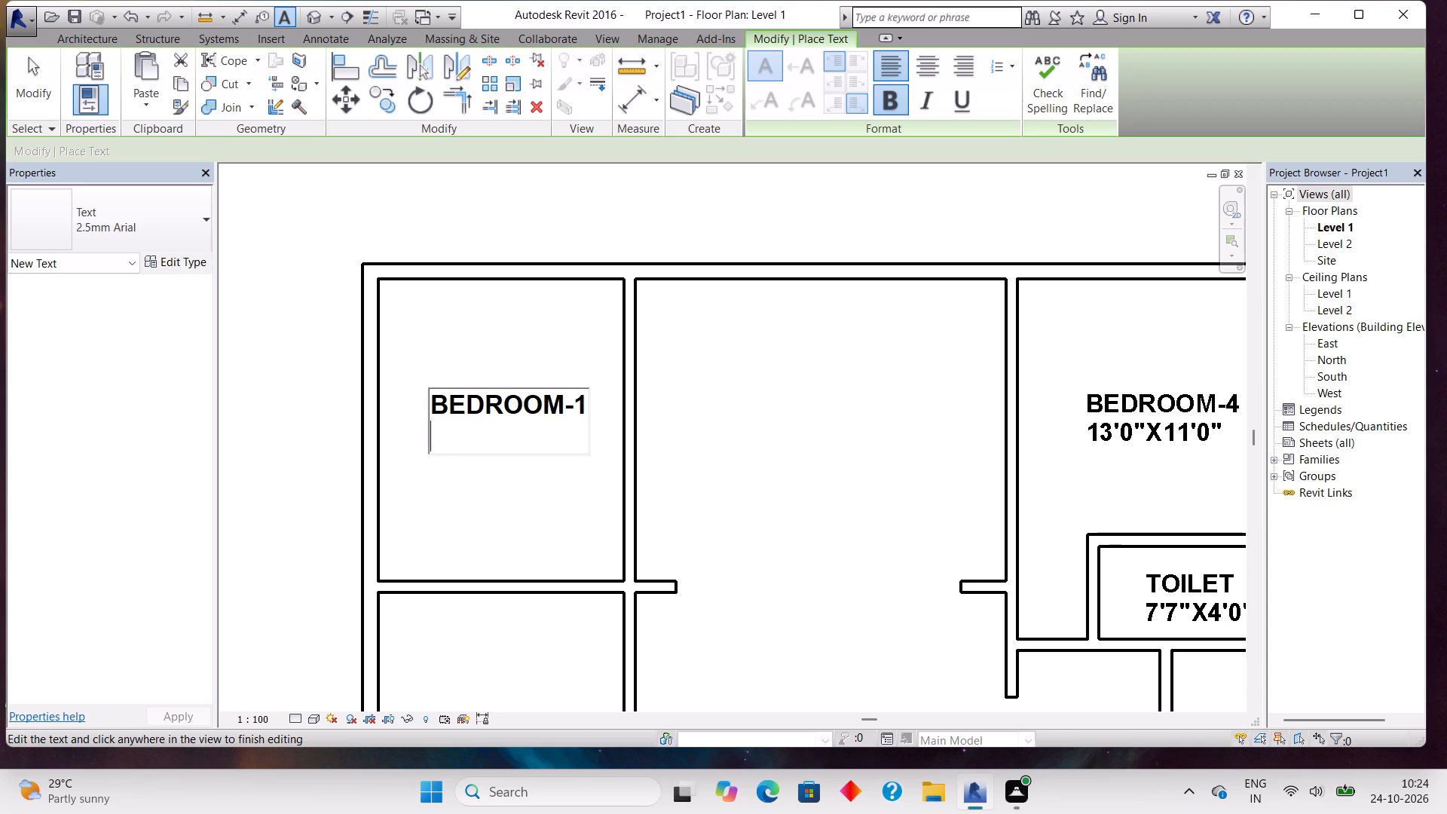
{"action": "key", "text": "1"}
{"action": "key", "text": "3"}
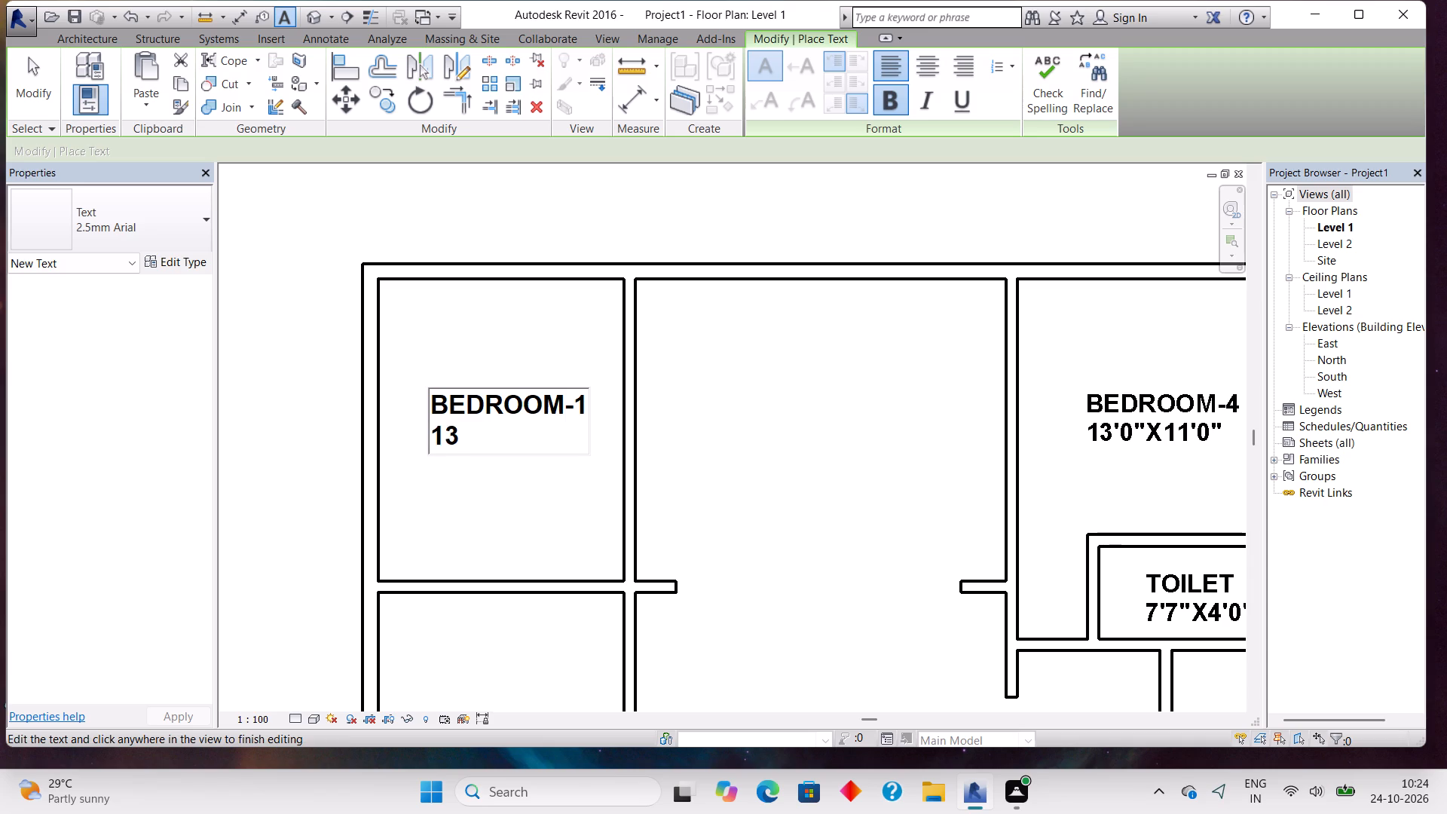
{"action": "key", "text": "apostrophe"}
{"action": "key", "text": "0"}
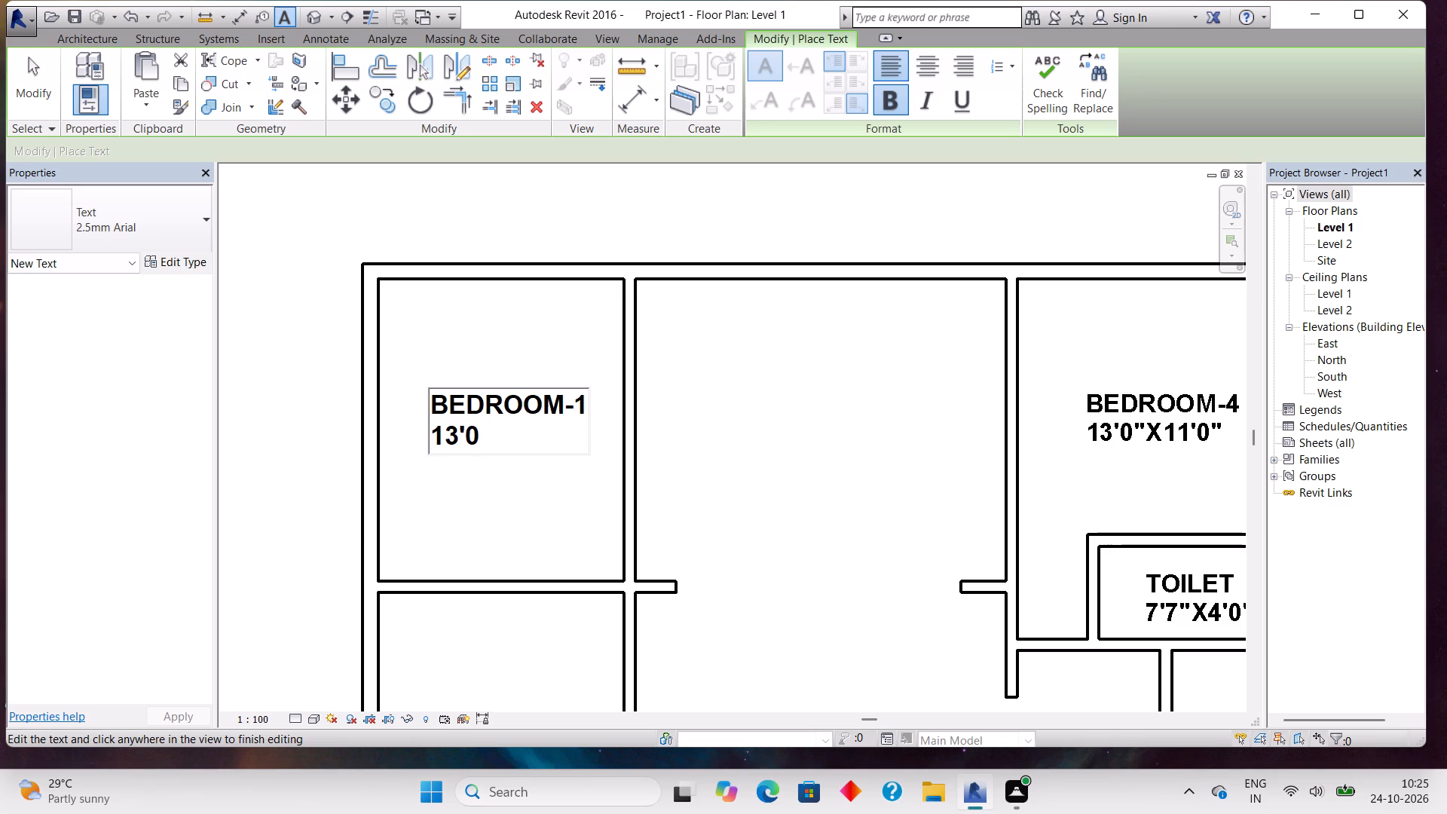
{"action": "key", "text": "shift+quotedbl"}
{"action": "key", "text": "x"}
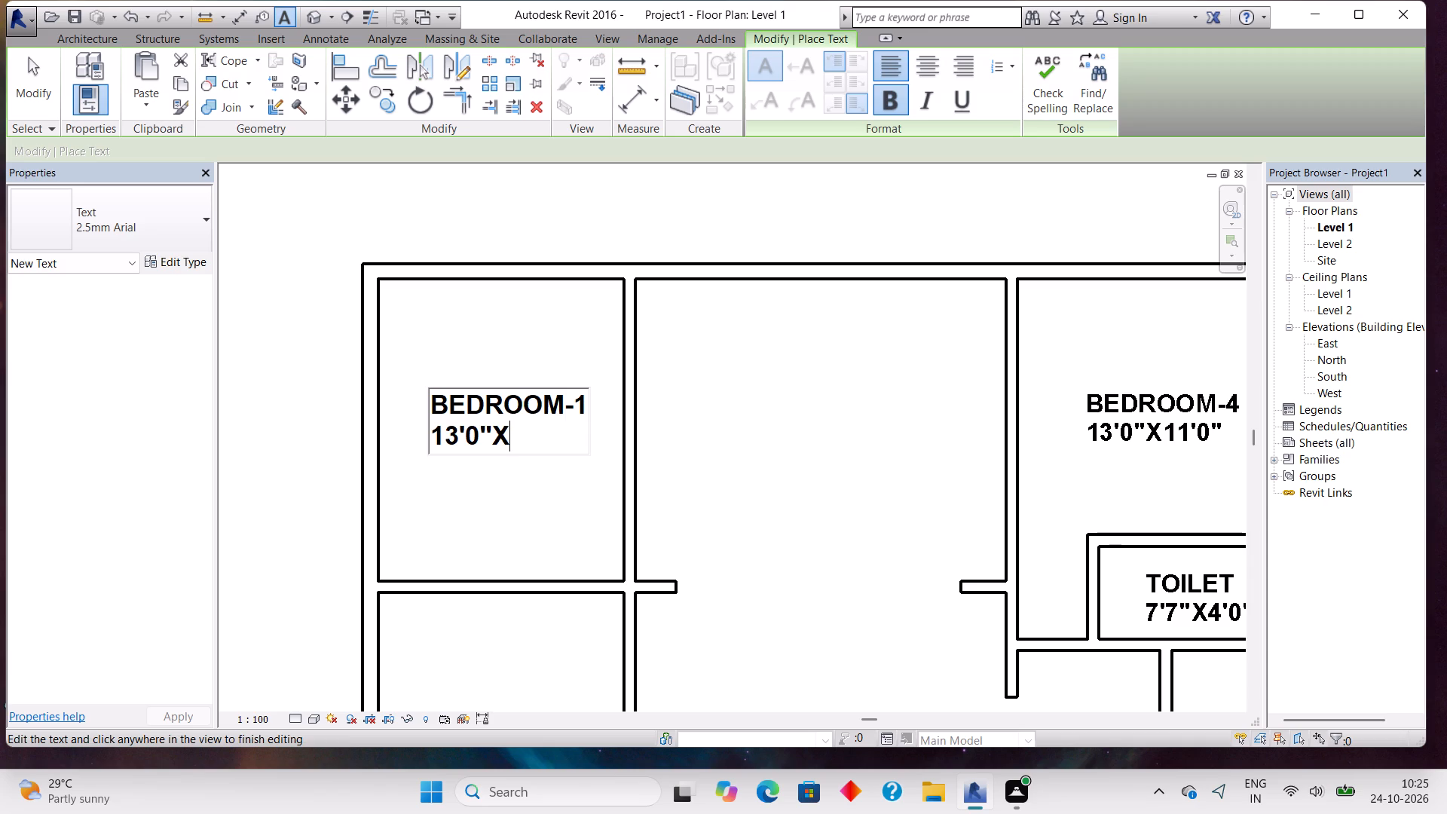
{"action": "type", "text": "10"}
{"action": "key", "text": "apostrophe"}
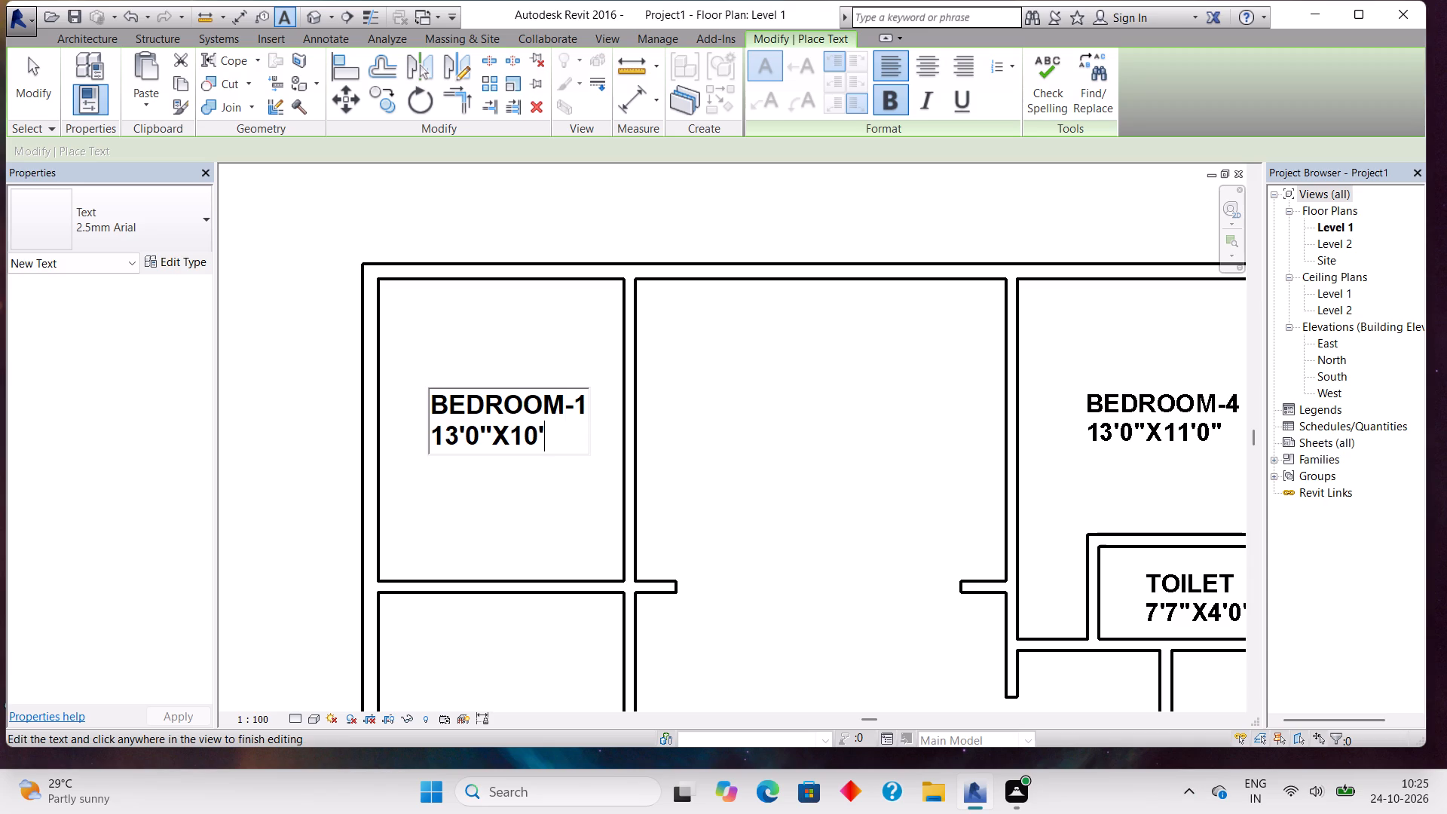
{"action": "key", "text": "7"}
{"action": "key", "text": "shift+quotedbl"}
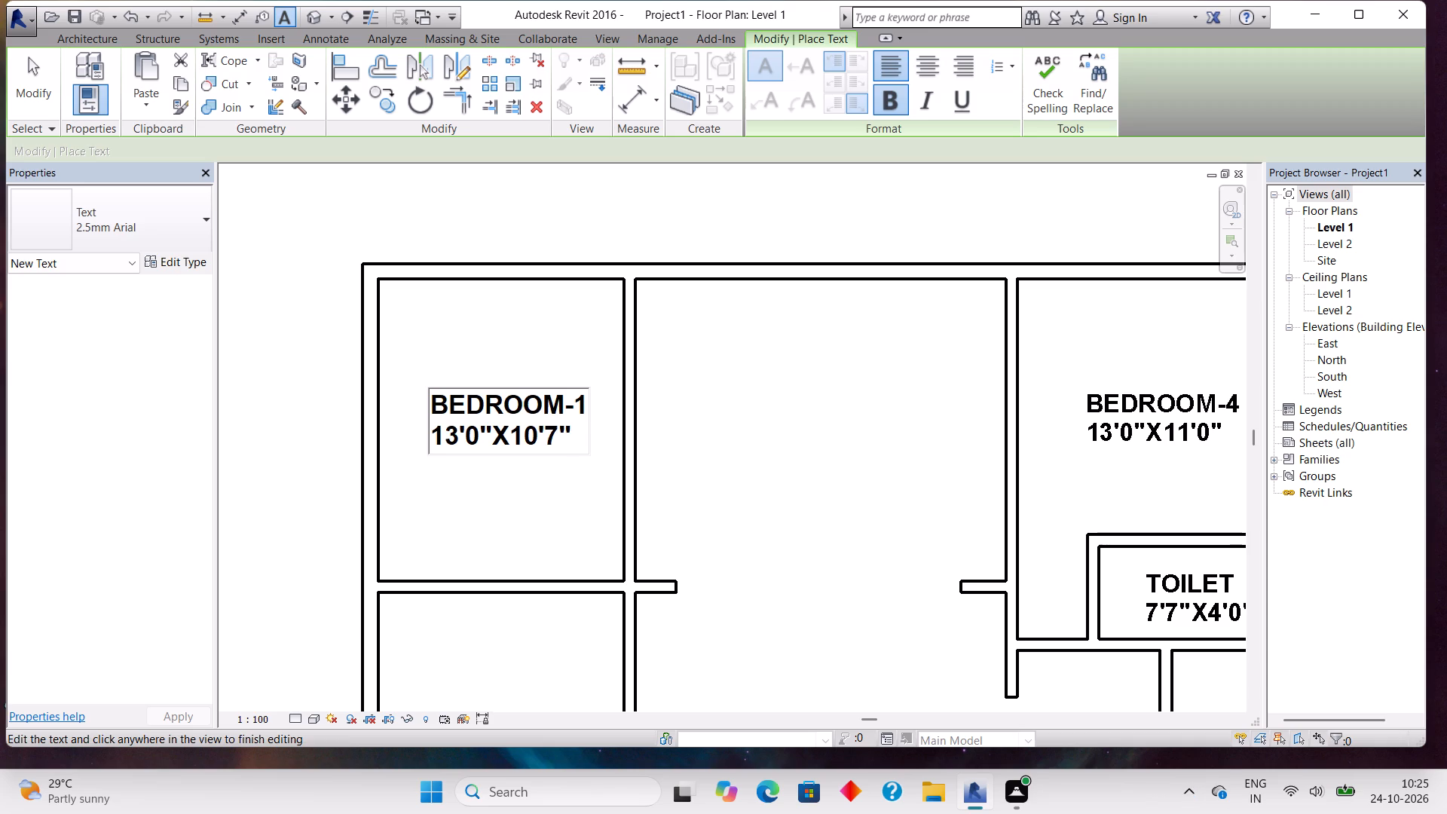
{"action": "left_click", "coordinate": [452, 674]}
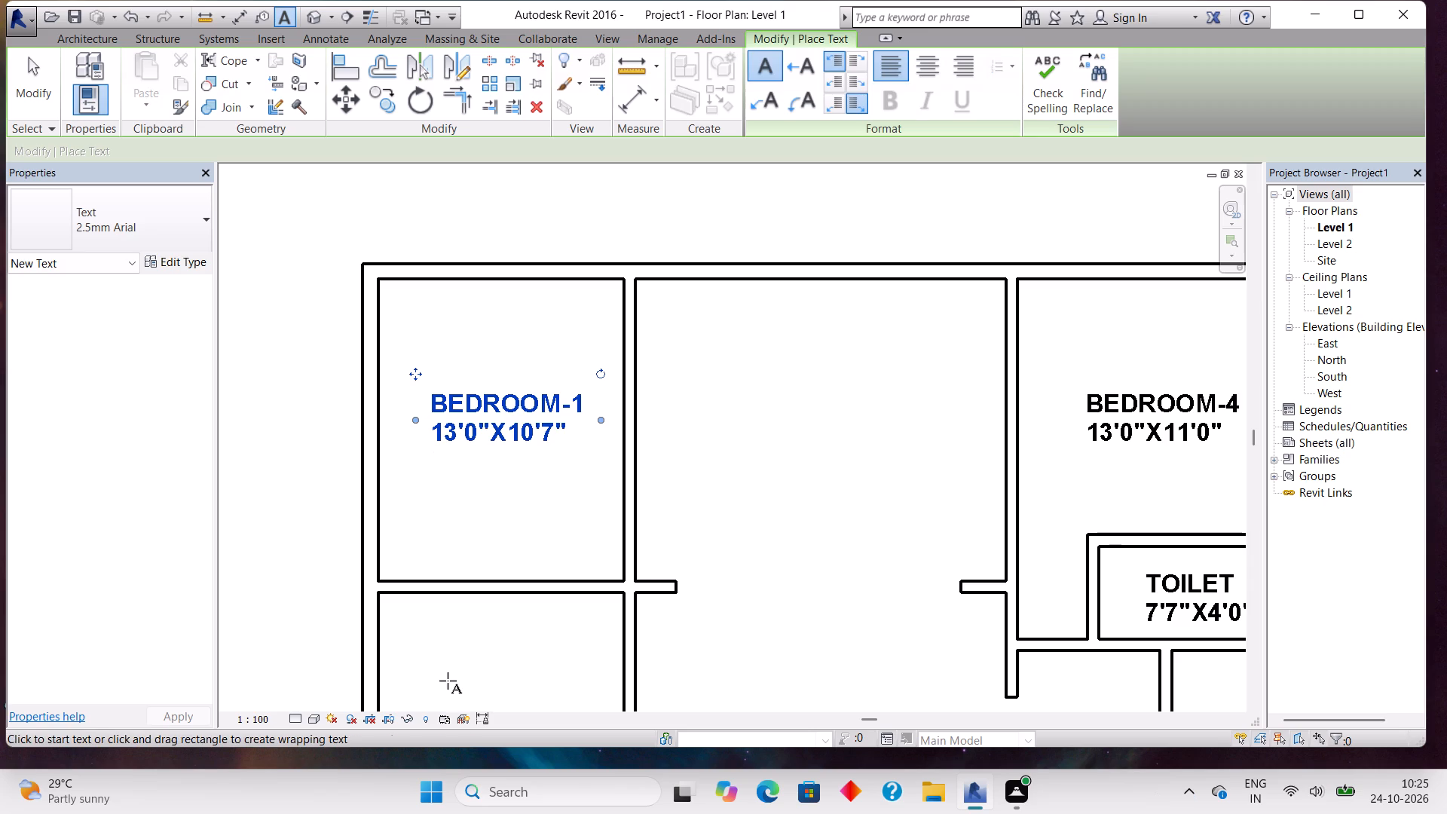
Add a bold text note in the room directly below BEDROOM-1 reading BEDROOM-2, with 13'0"X12'5" on the second line.
{"action": "middle_click_drag", "start_coordinate": [448, 681], "coordinate": [597, 384]}
{"action": "left_click", "coordinate": [601, 391]}
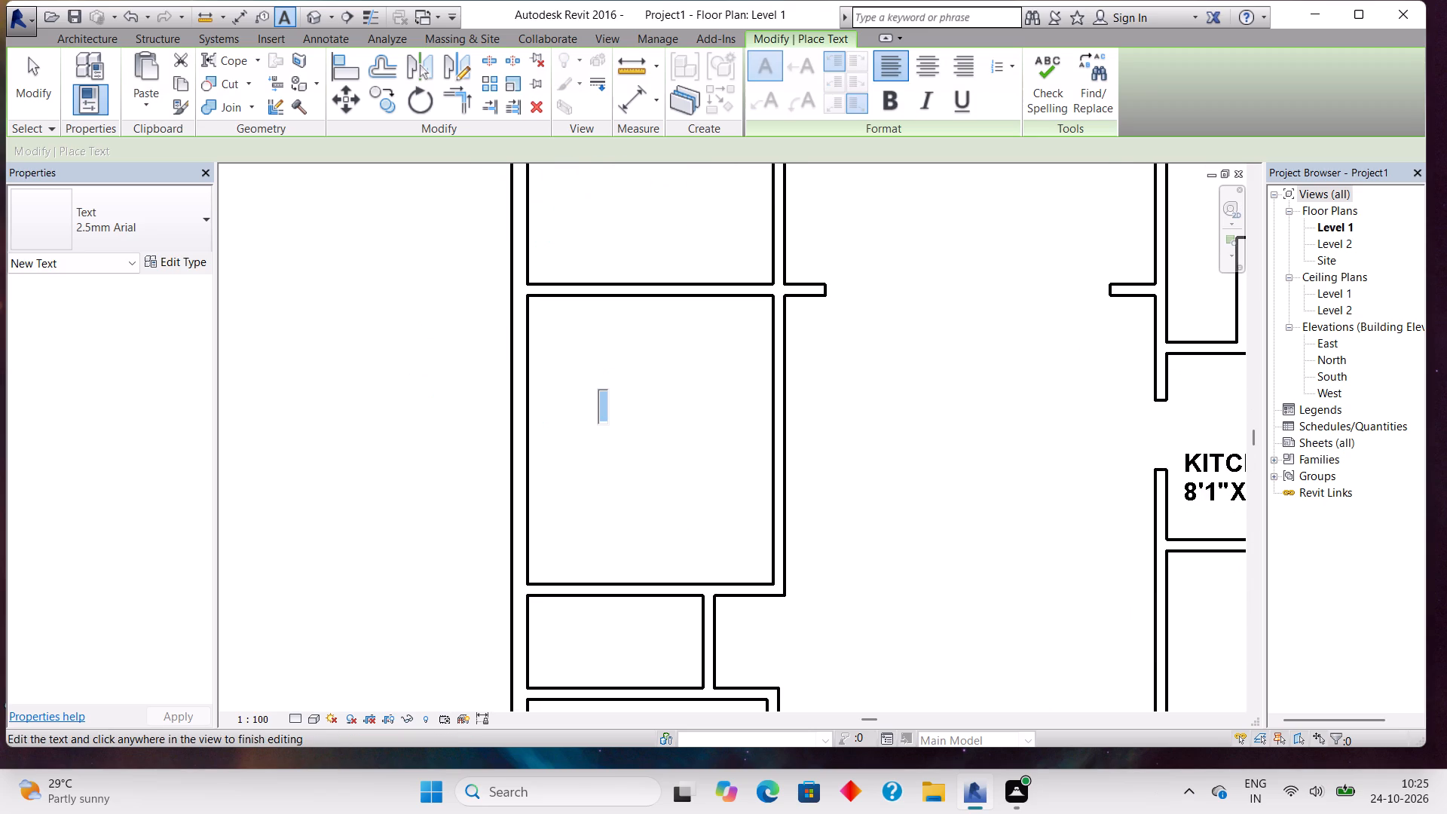
{"action": "type", "text": "BEDR"}
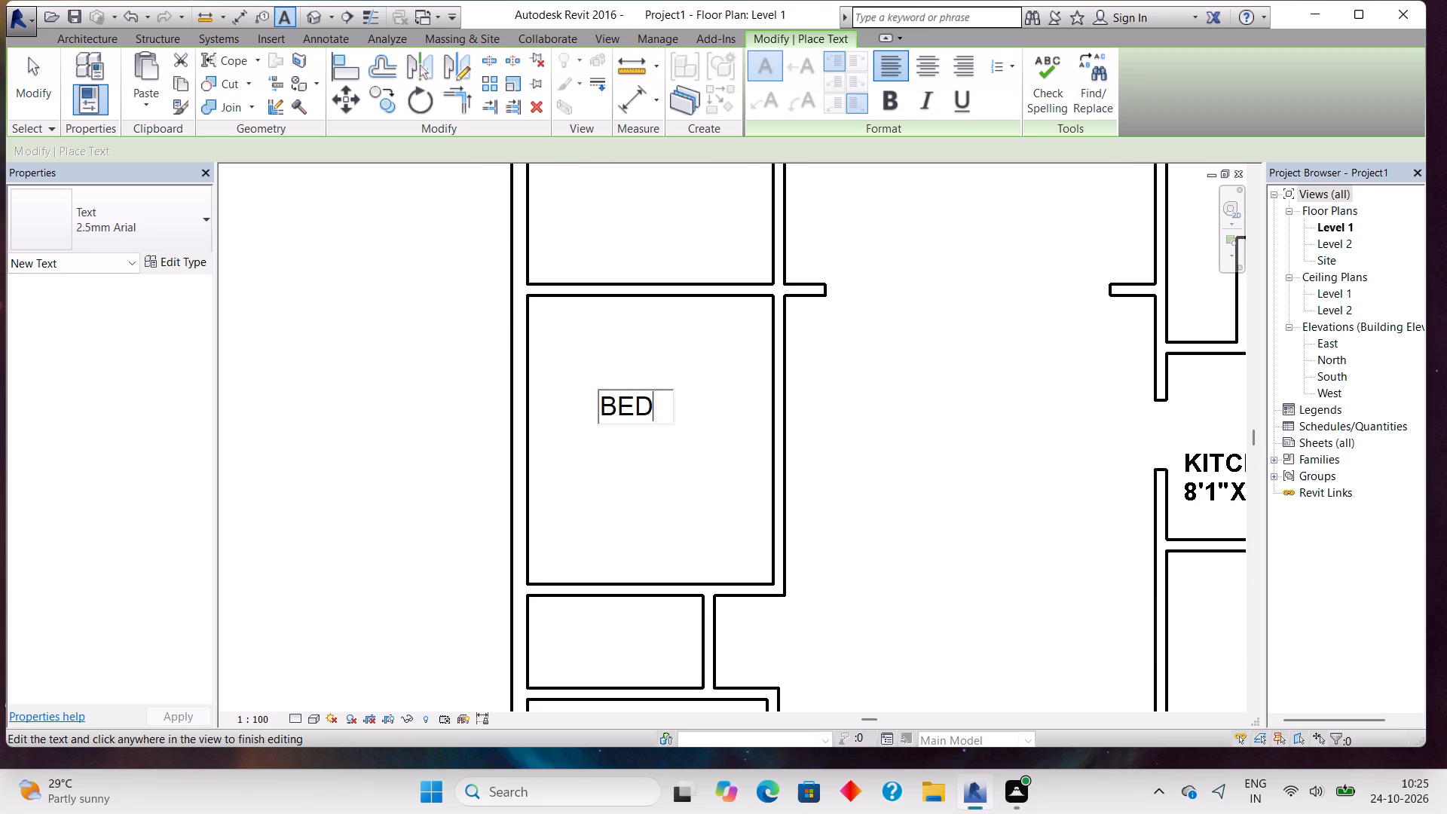
{"action": "key", "text": "BackSpace"}
{"action": "key", "text": "BackSpace"}
{"action": "key", "text": "BackSpace"}
{"action": "key", "text": "BackSpace"}
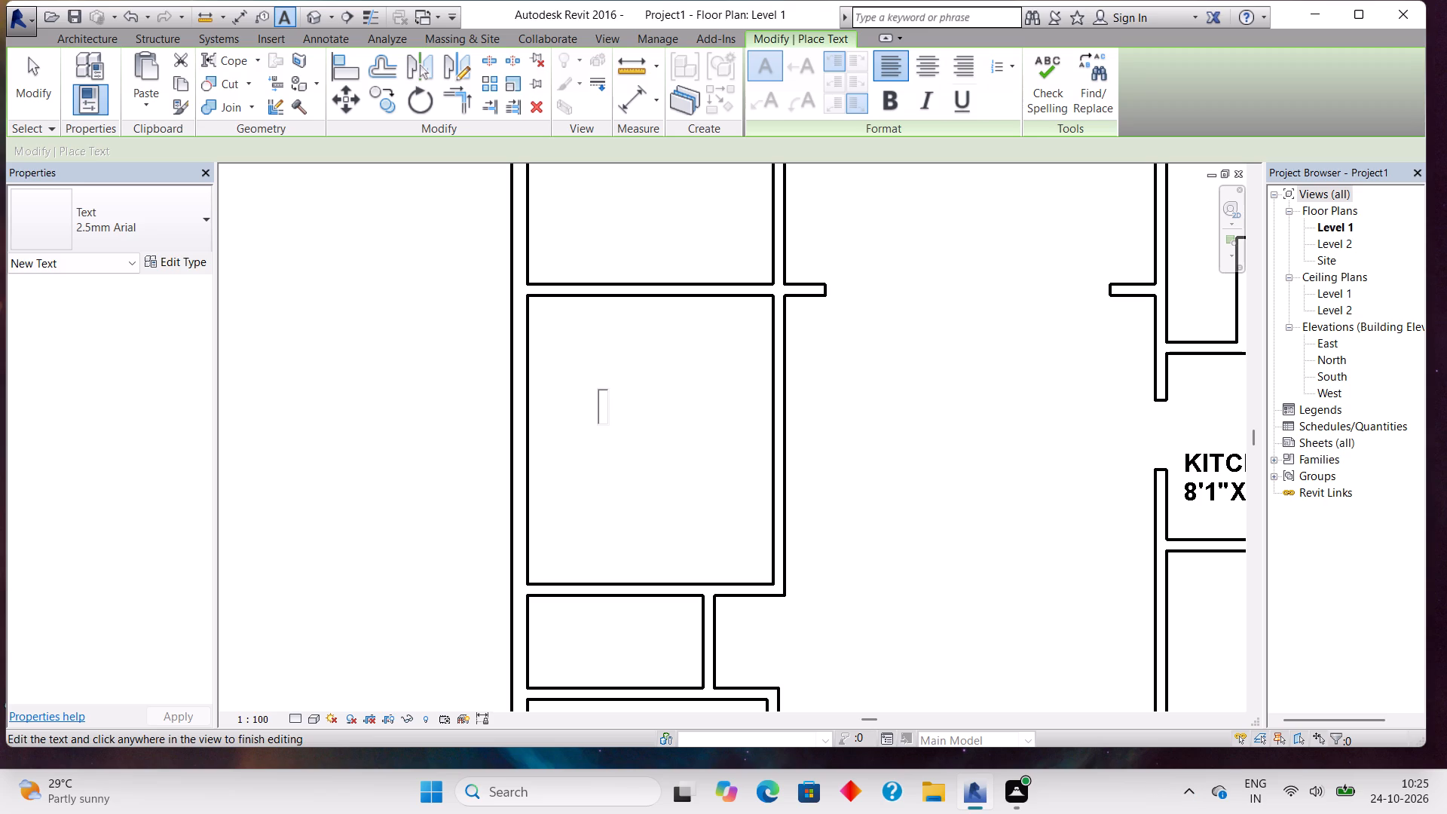
{"action": "left_click", "coordinate": [895, 100]}
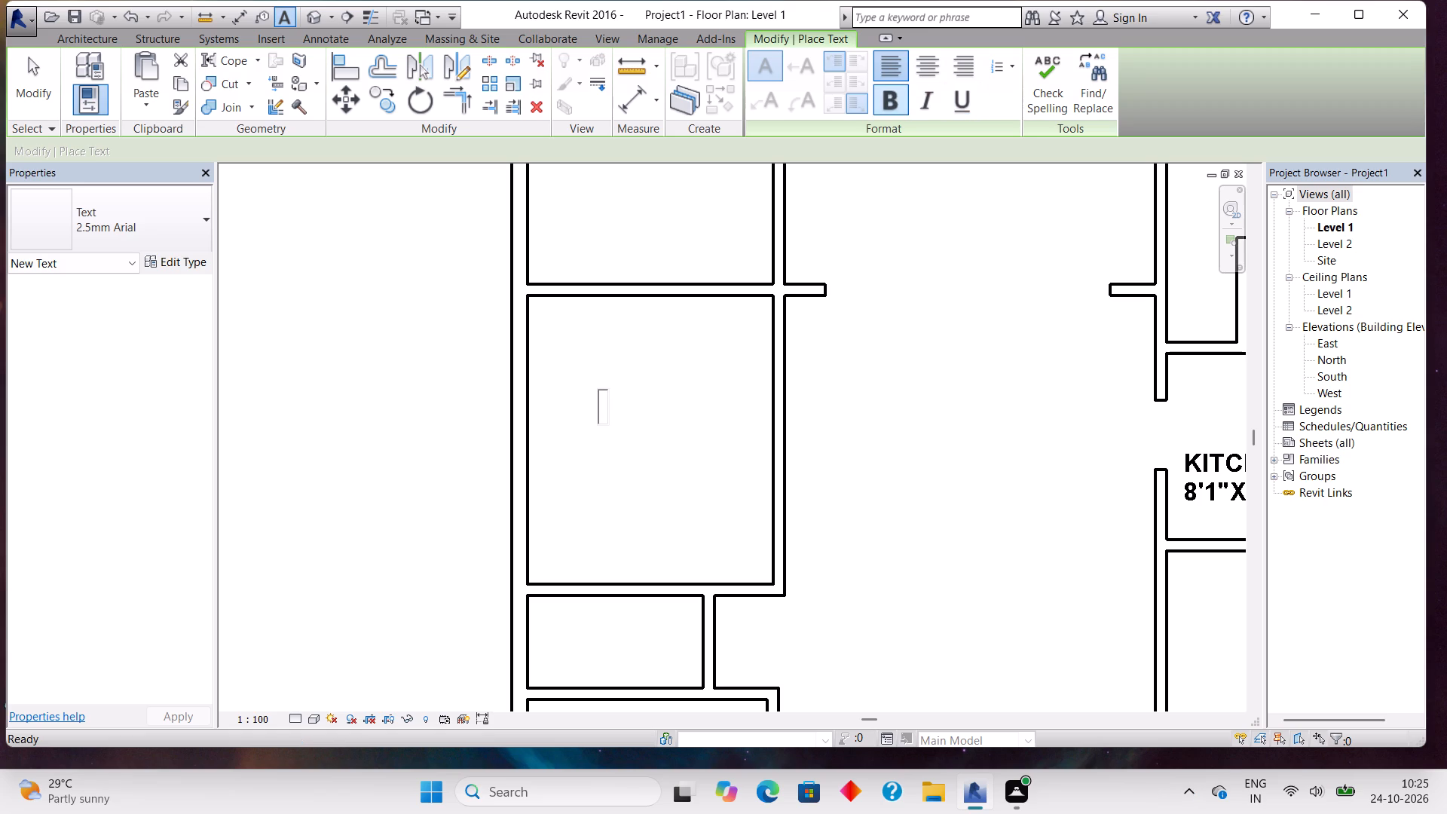
{"action": "type", "text": "BEDROOM"}
{"action": "key", "text": "minus"}
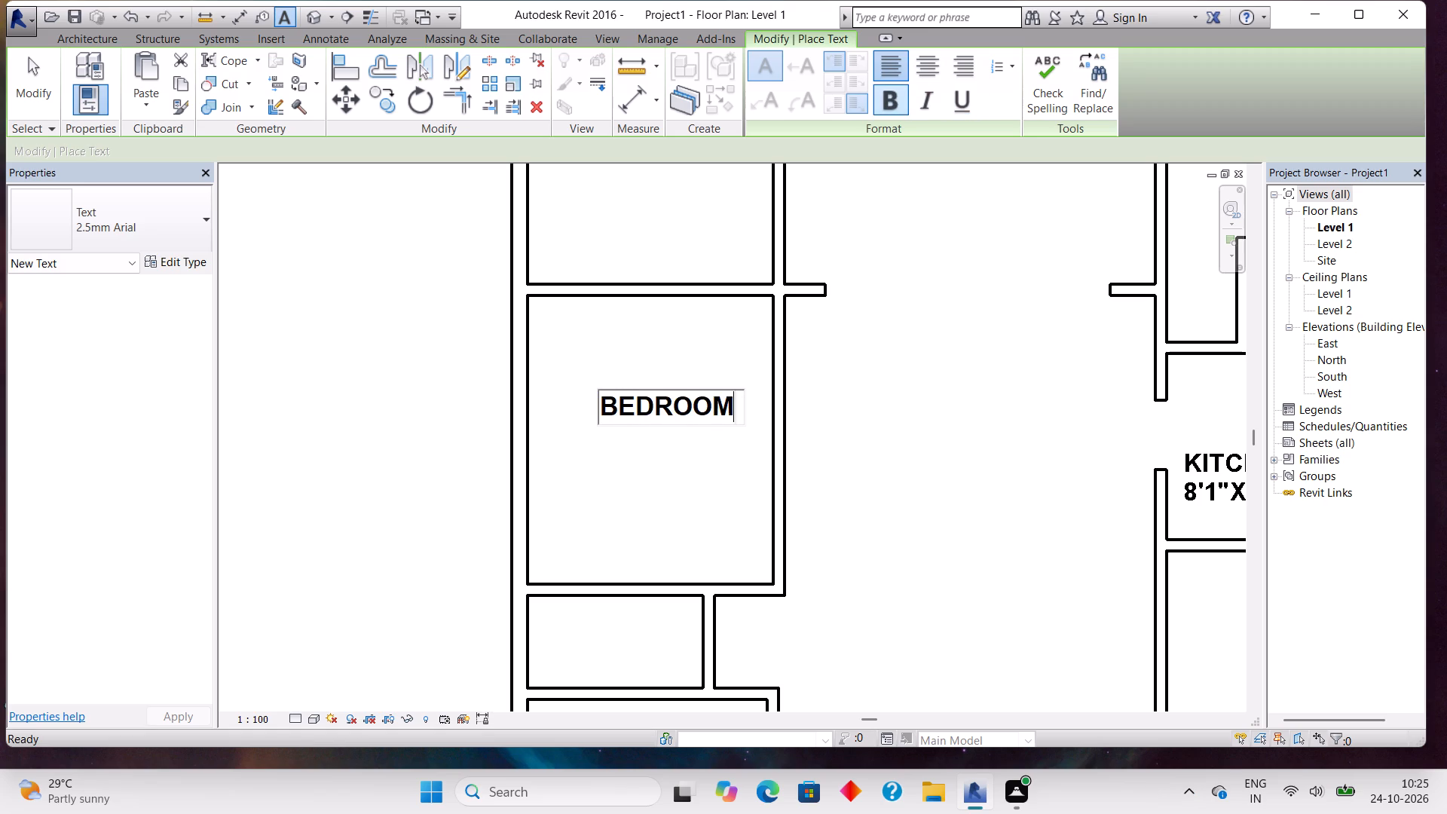
{"action": "key", "text": "2"}
{"action": "key", "text": "Return"}
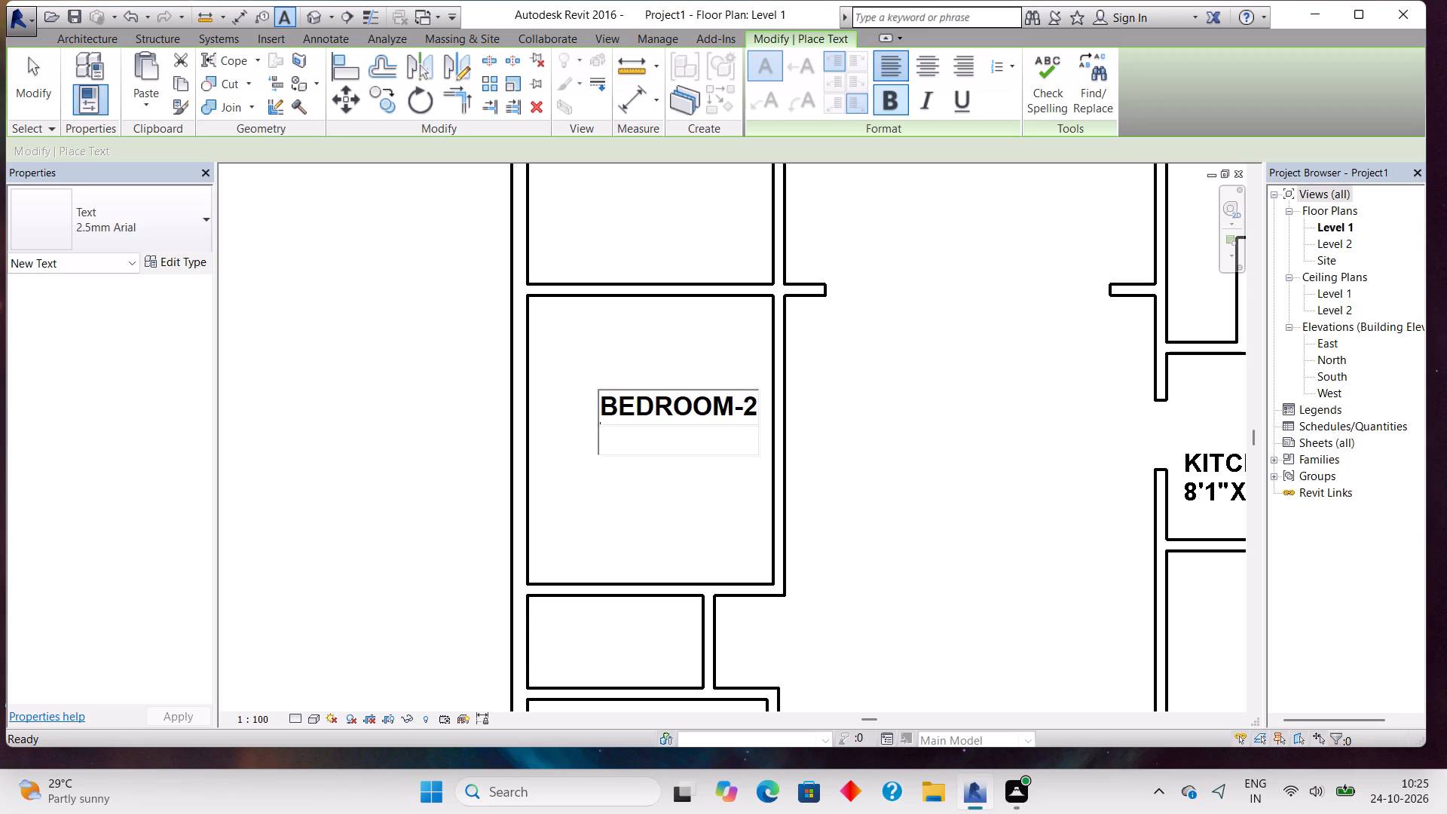
{"action": "key", "text": "Return"}
{"action": "key", "text": "BackSpace"}
{"action": "type", "text": "13"}
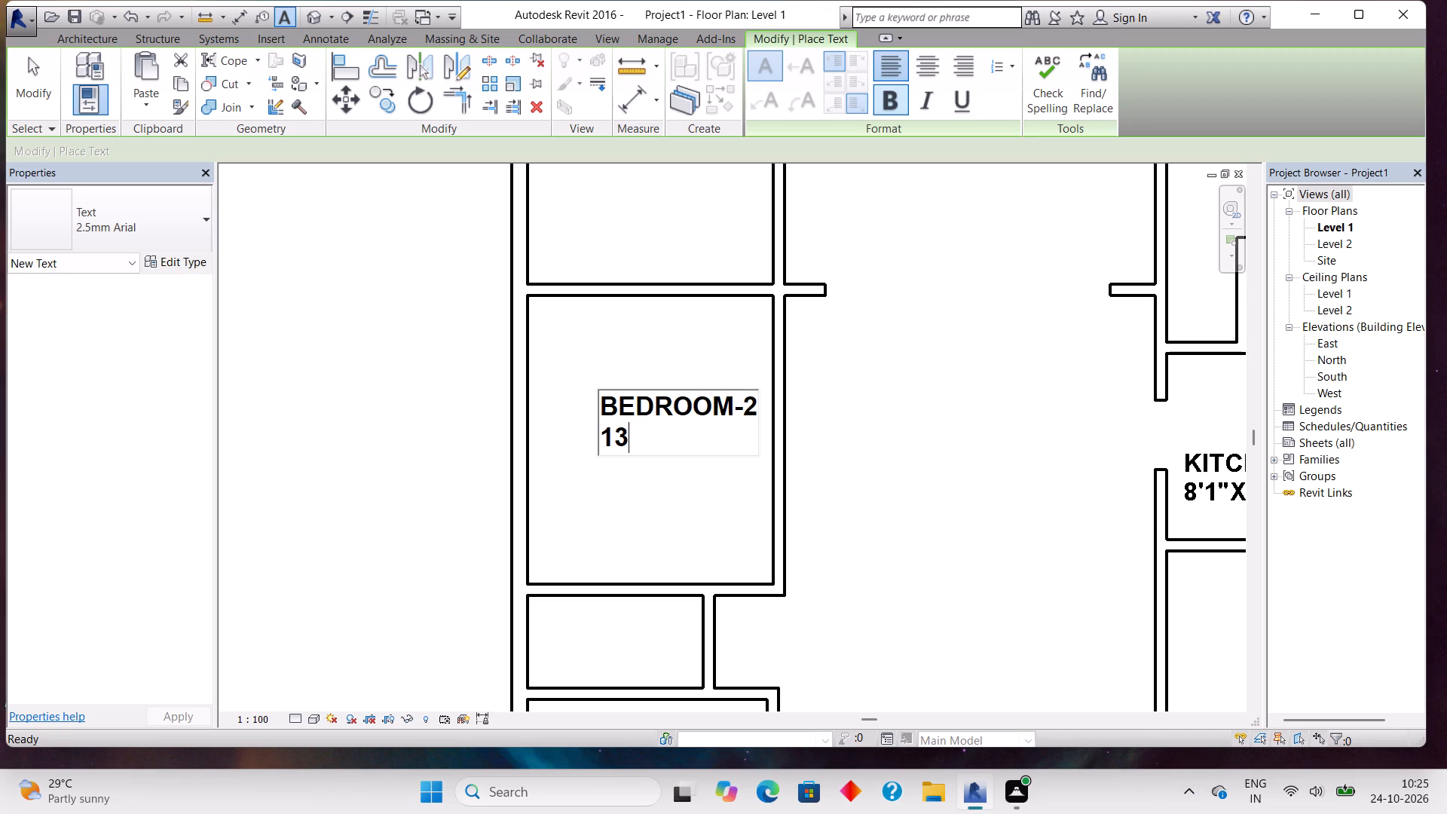
{"action": "type", "text": "'0"}
{"action": "key", "text": "shift+quotedbl"}
{"action": "key", "text": "x"}
{"action": "type", "text": "12'"}
{"action": "type", "text": "5'"}
{"action": "key", "text": "BackSpace"}
{"action": "key", "text": "shift+quotedbl"}
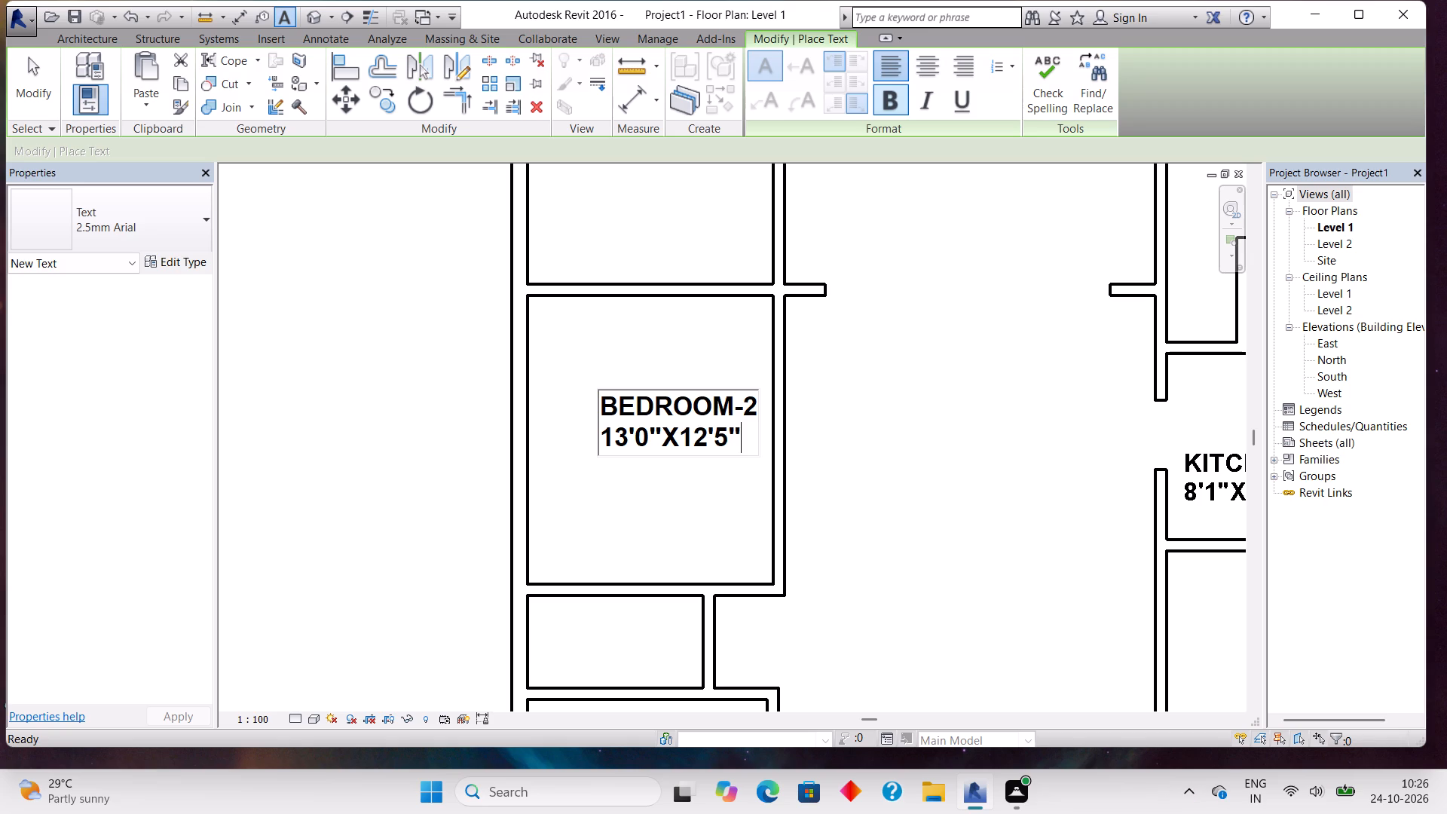
{"action": "double_click", "coordinate": [567, 633]}
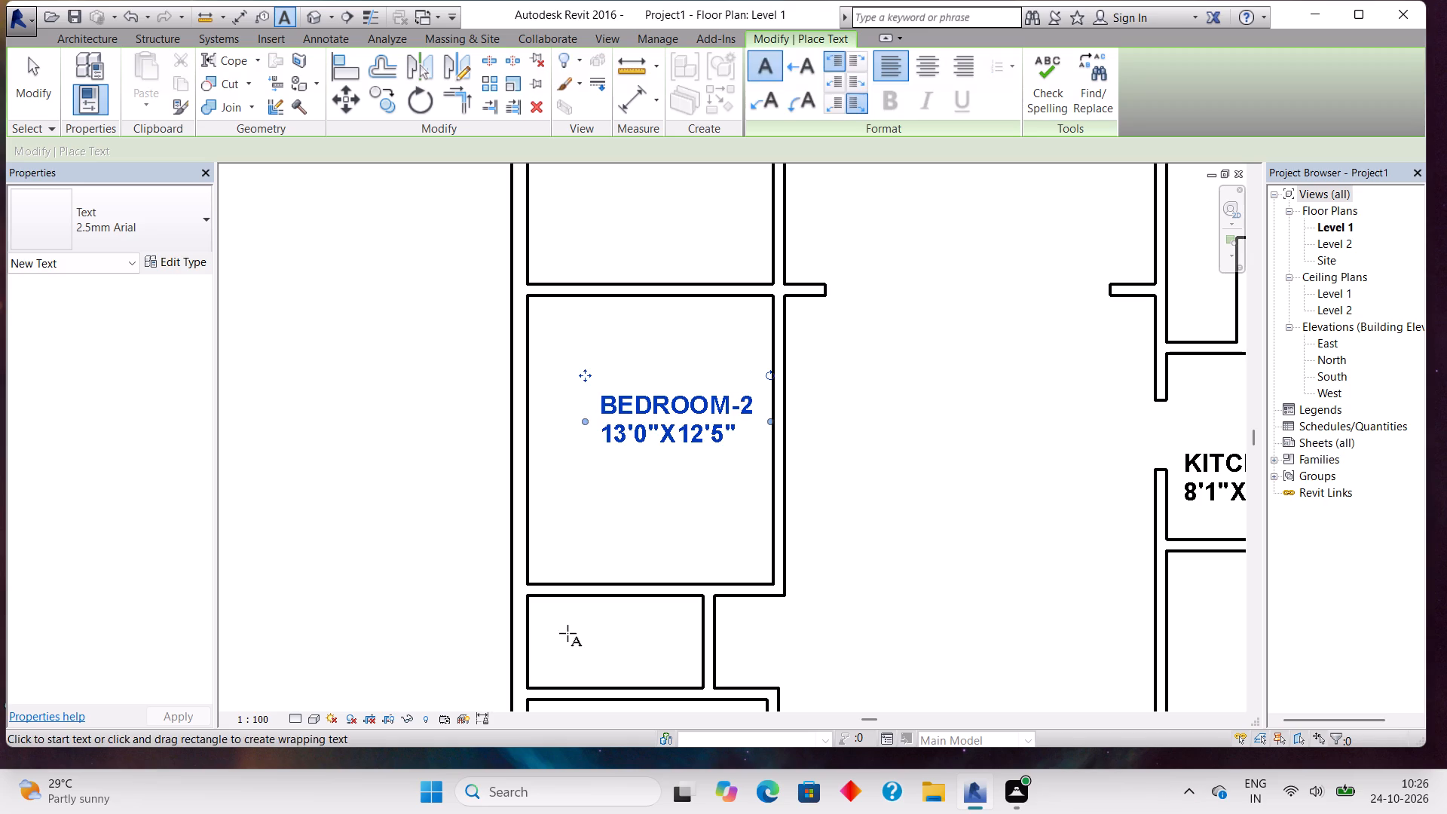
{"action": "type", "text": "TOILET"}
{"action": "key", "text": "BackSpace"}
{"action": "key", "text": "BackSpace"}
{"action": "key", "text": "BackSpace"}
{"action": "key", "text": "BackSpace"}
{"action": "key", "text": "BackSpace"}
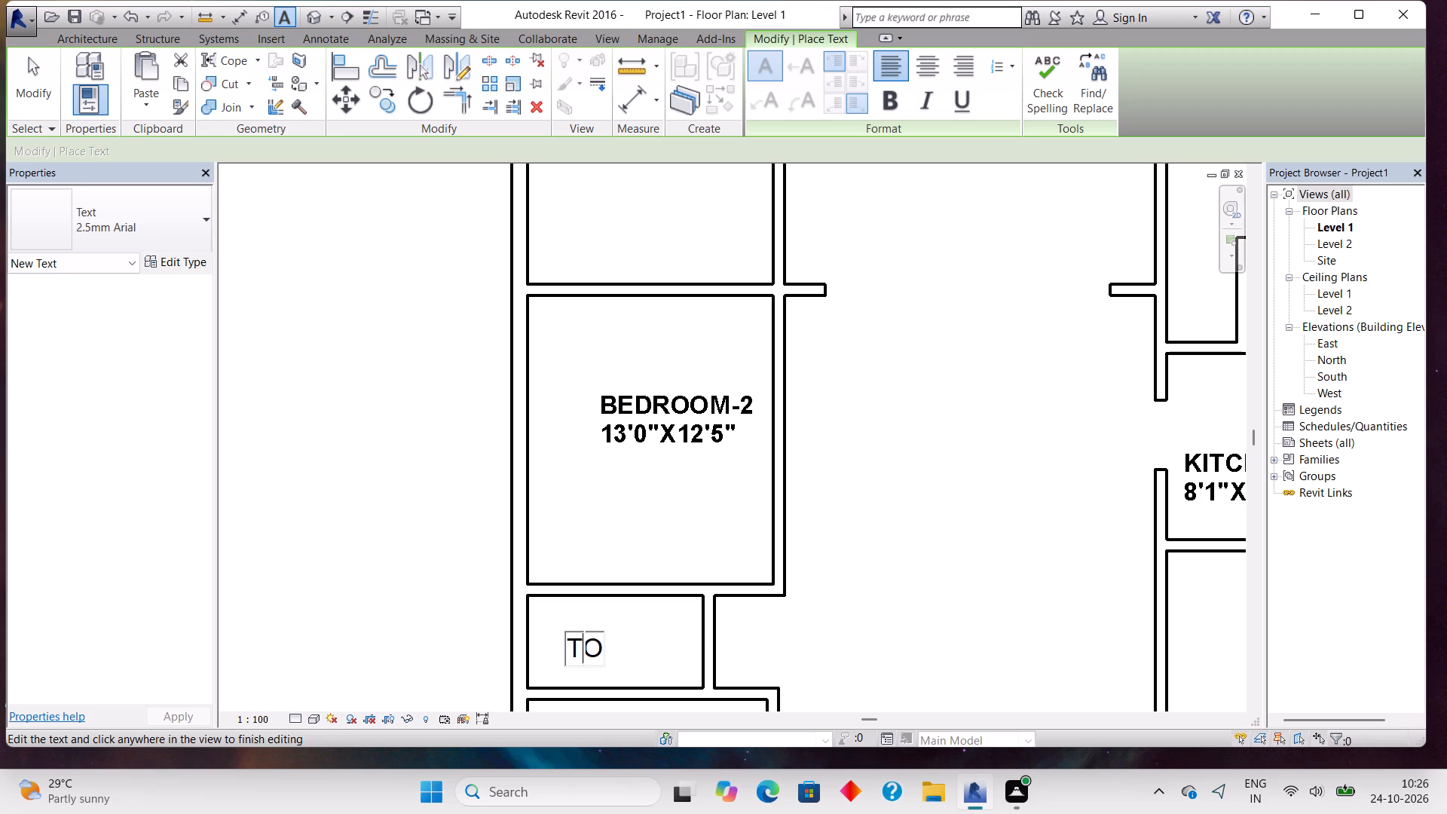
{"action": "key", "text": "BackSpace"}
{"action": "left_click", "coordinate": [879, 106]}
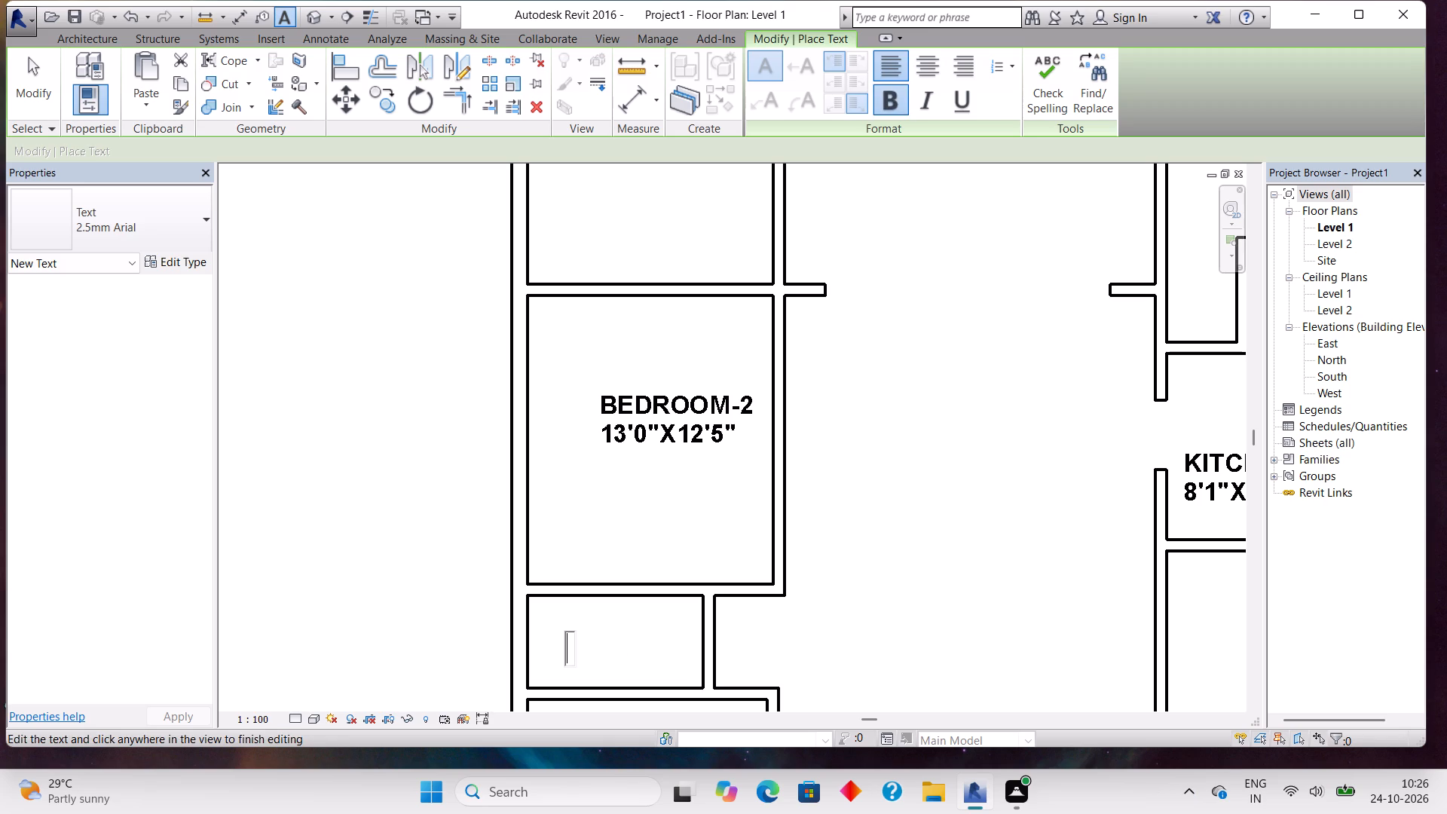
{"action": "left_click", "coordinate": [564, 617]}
Add a bold text note in the small room directly below BEDROOM-2 reading TOILET, with 7'7"X4'0" on the second line.
{"action": "left_click", "coordinate": [564, 617]}
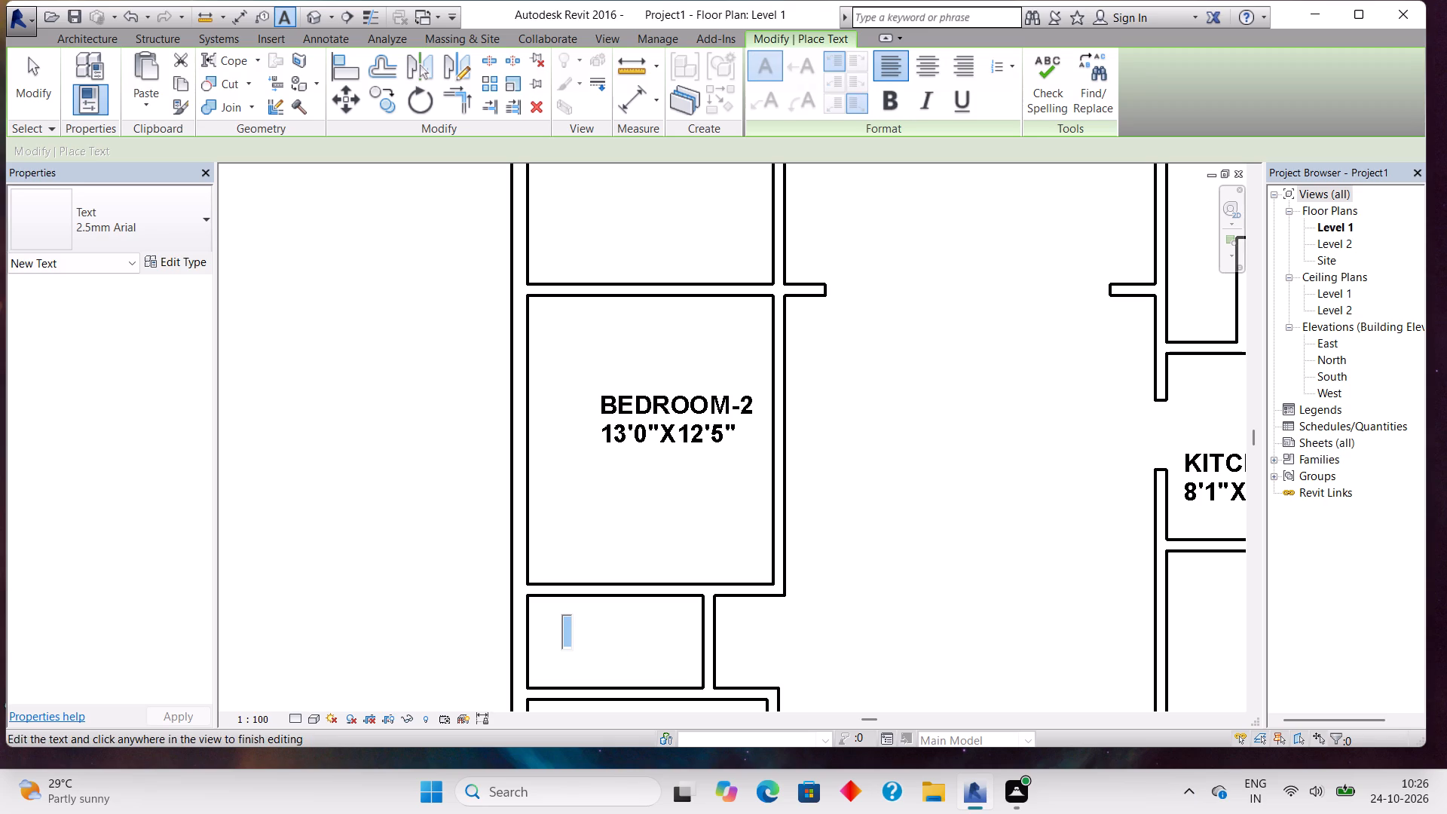
{"action": "left_click", "coordinate": [882, 102]}
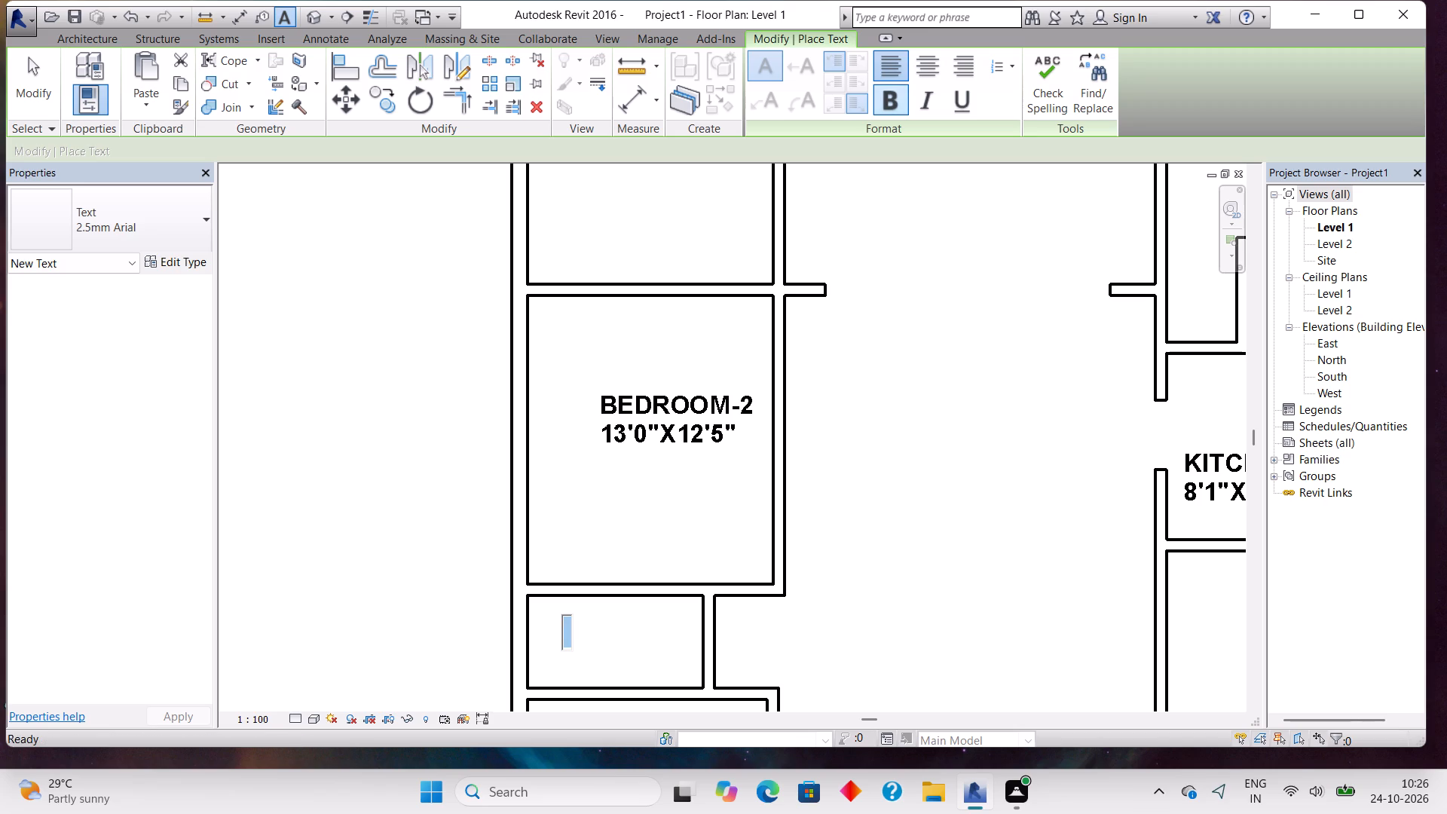
{"action": "type", "text": "TOILET"}
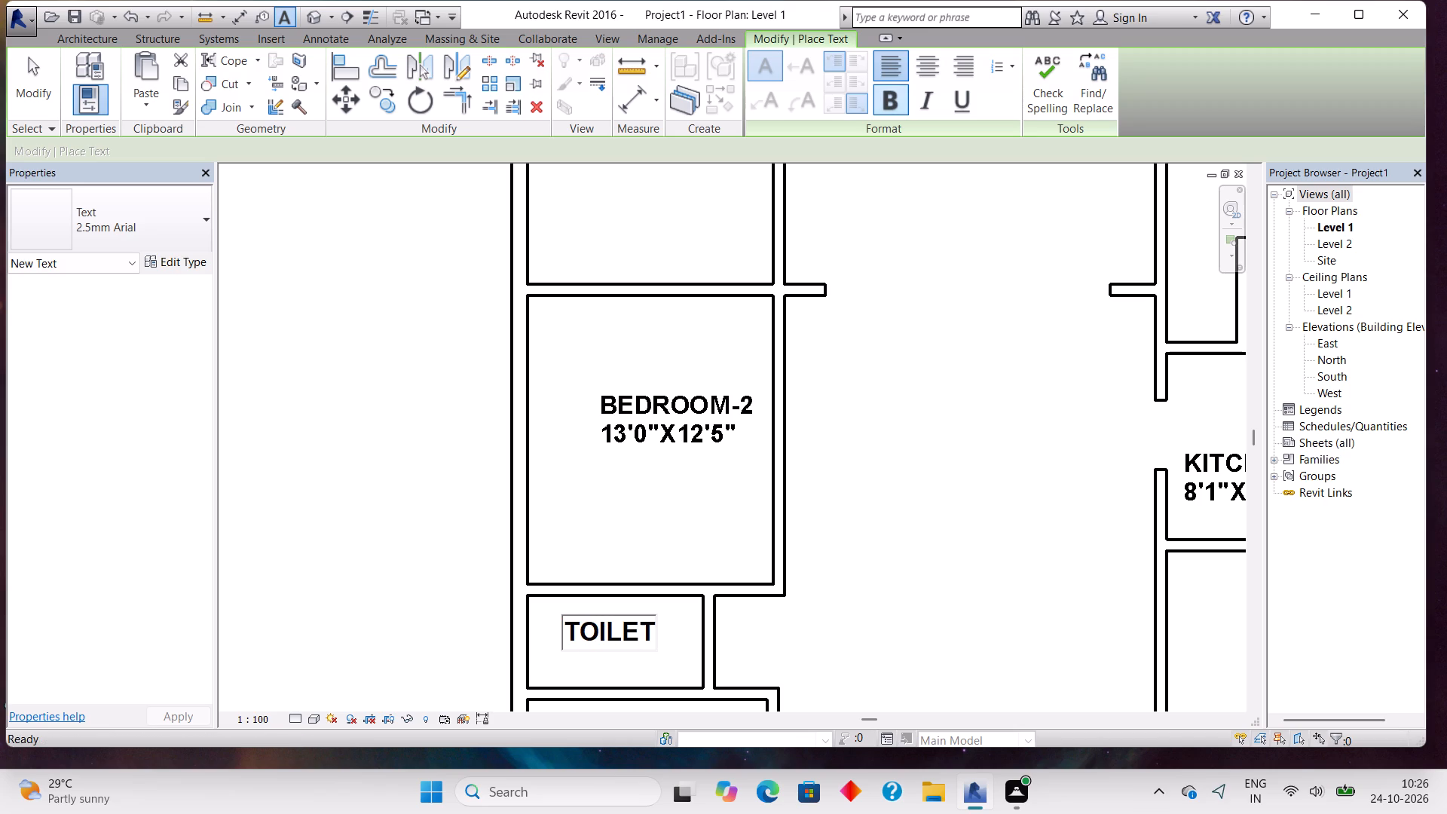
{"action": "key", "text": "Return"}
{"action": "key", "text": "7"}
{"action": "type", "text": "'7"}
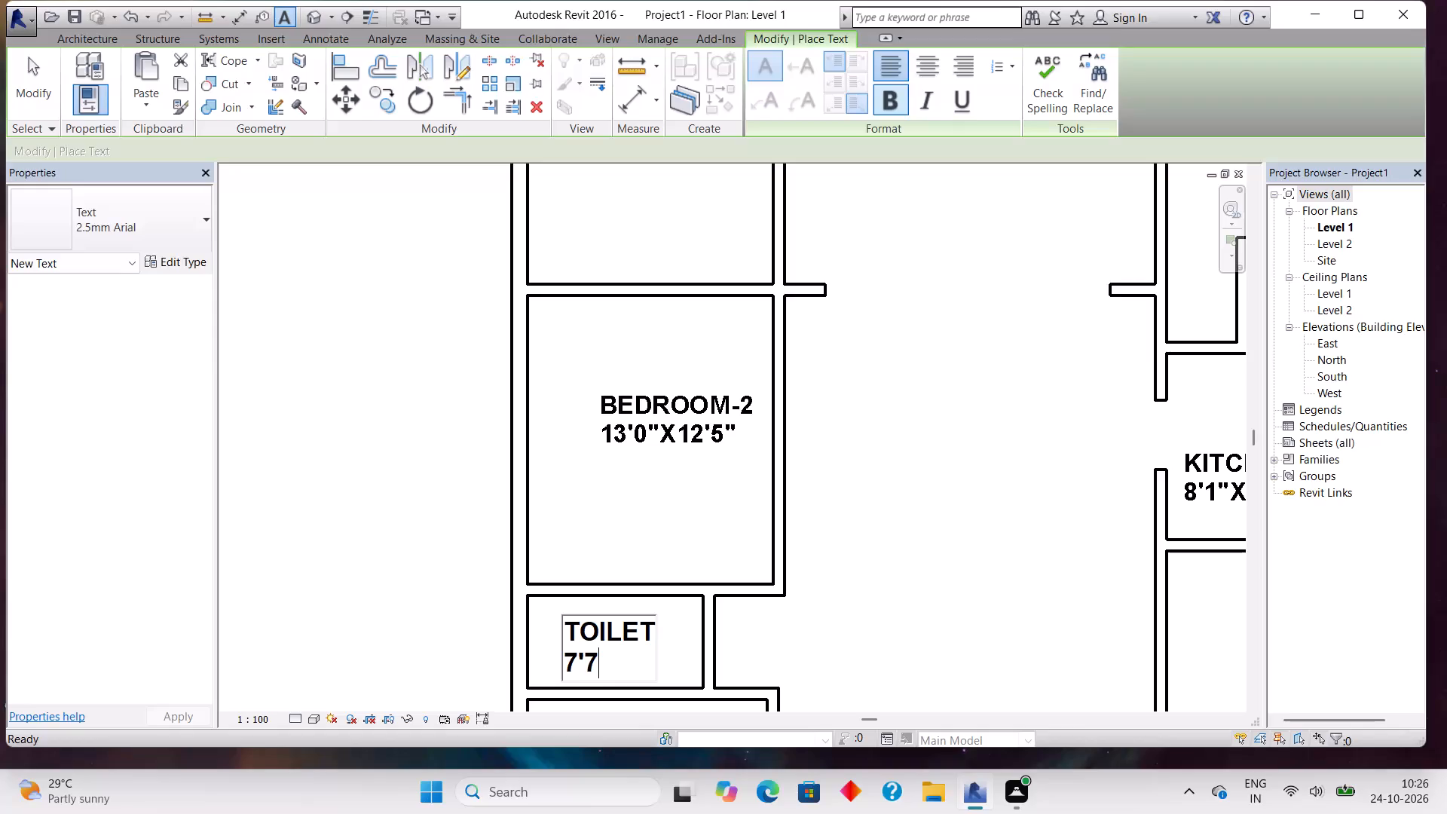
{"action": "key", "text": "shift+quotedbl"}
{"action": "key", "text": "x"}
{"action": "type", "text": "4'"}
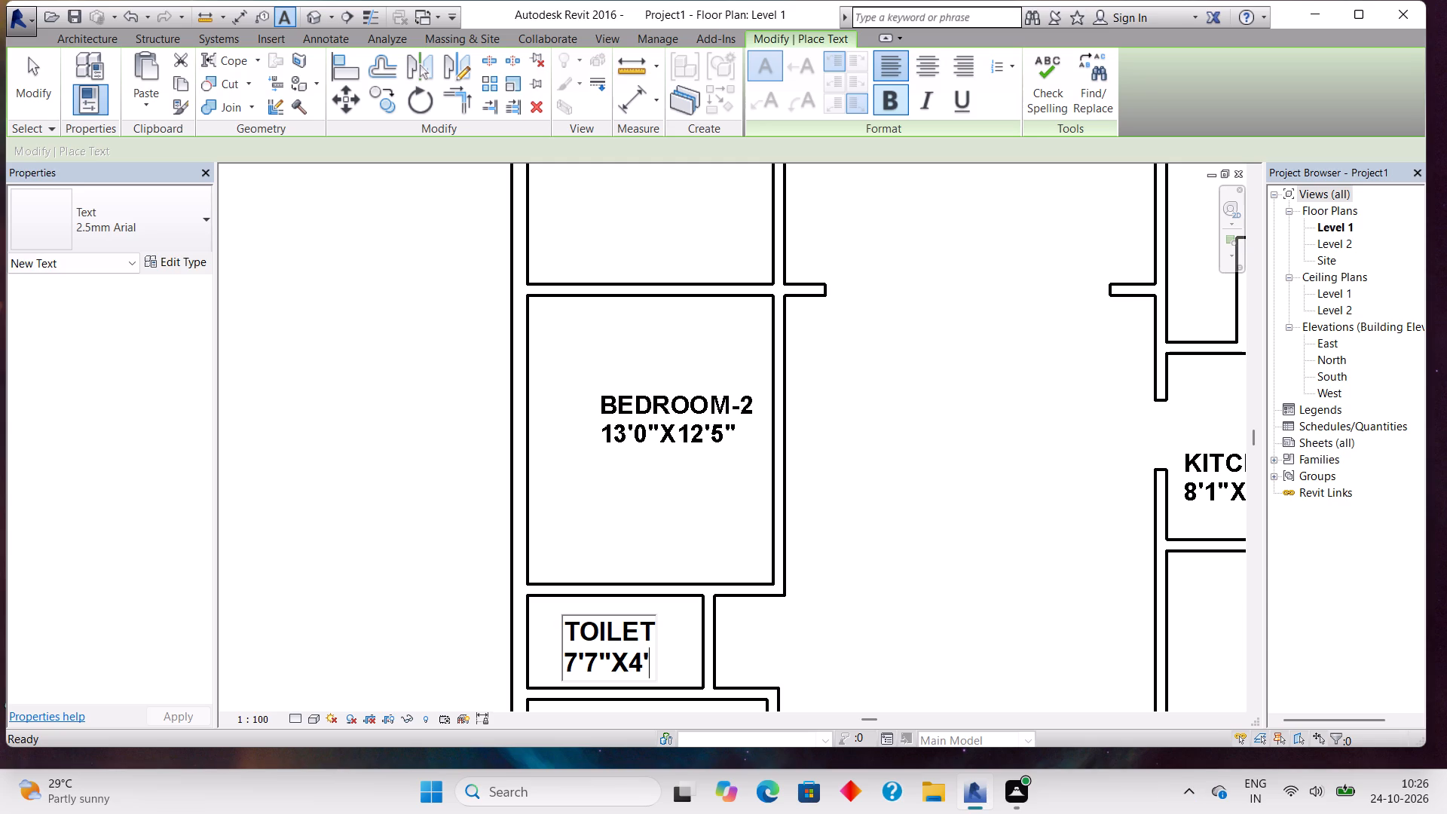
{"action": "key", "text": "0"}
{"action": "key", "text": "shift+quotedbl"}
{"action": "scroll", "coordinate": [831, 381], "scroll_direction": "down", "scroll_amount": 3}
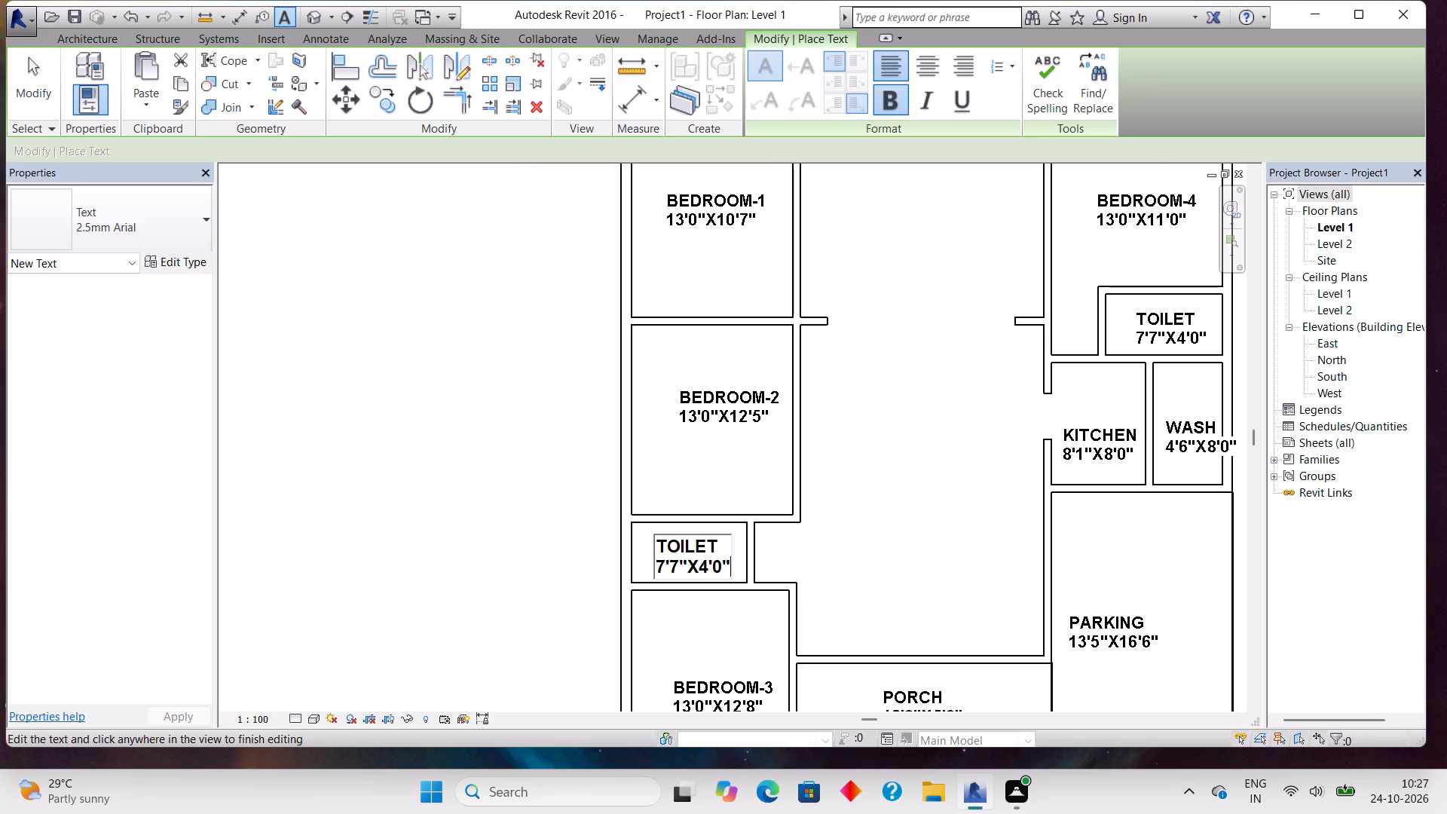
{"action": "middle_click_drag", "start_coordinate": [940, 505], "coordinate": [909, 311]}
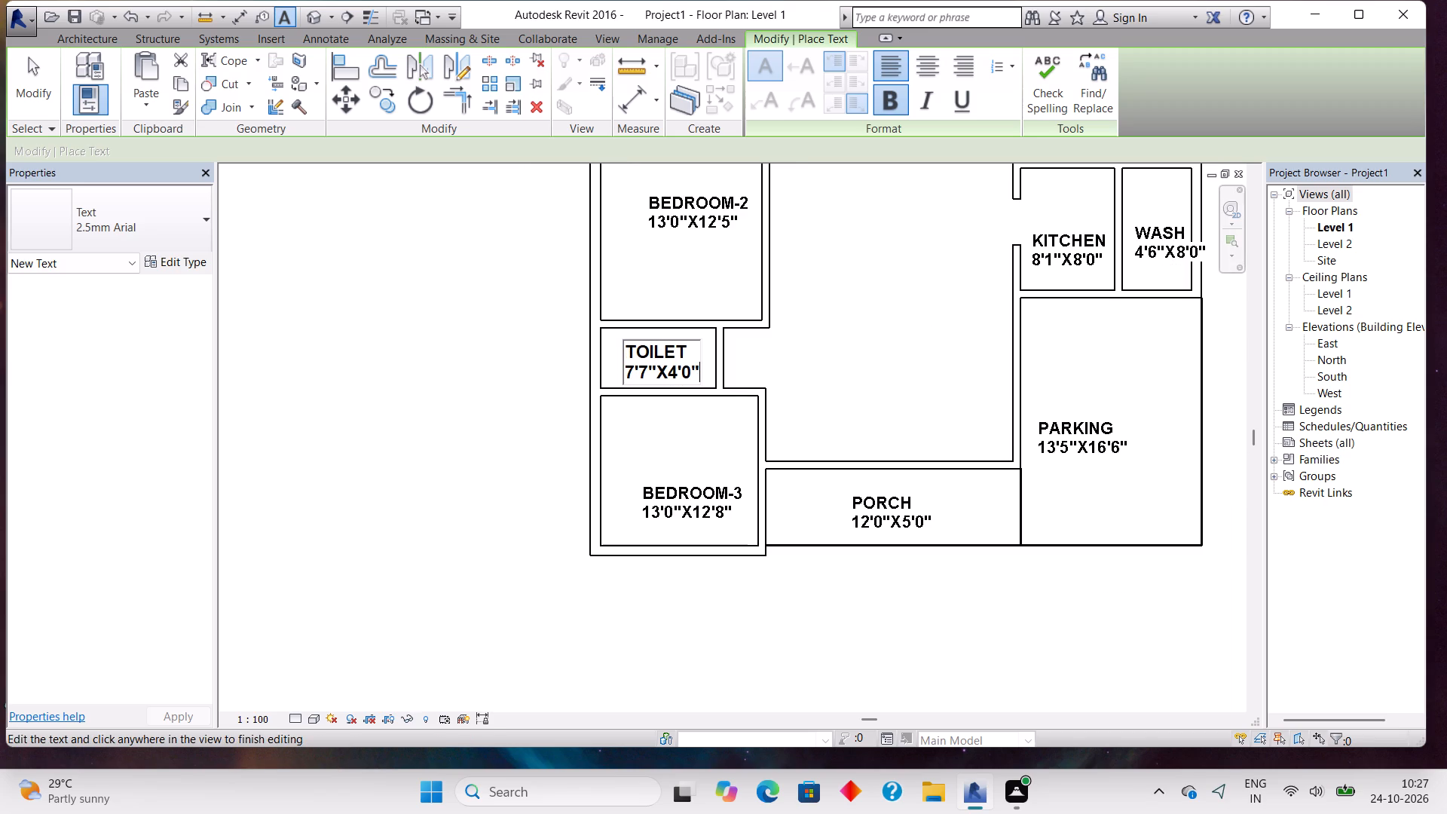
{"action": "left_click", "coordinate": [882, 338]}
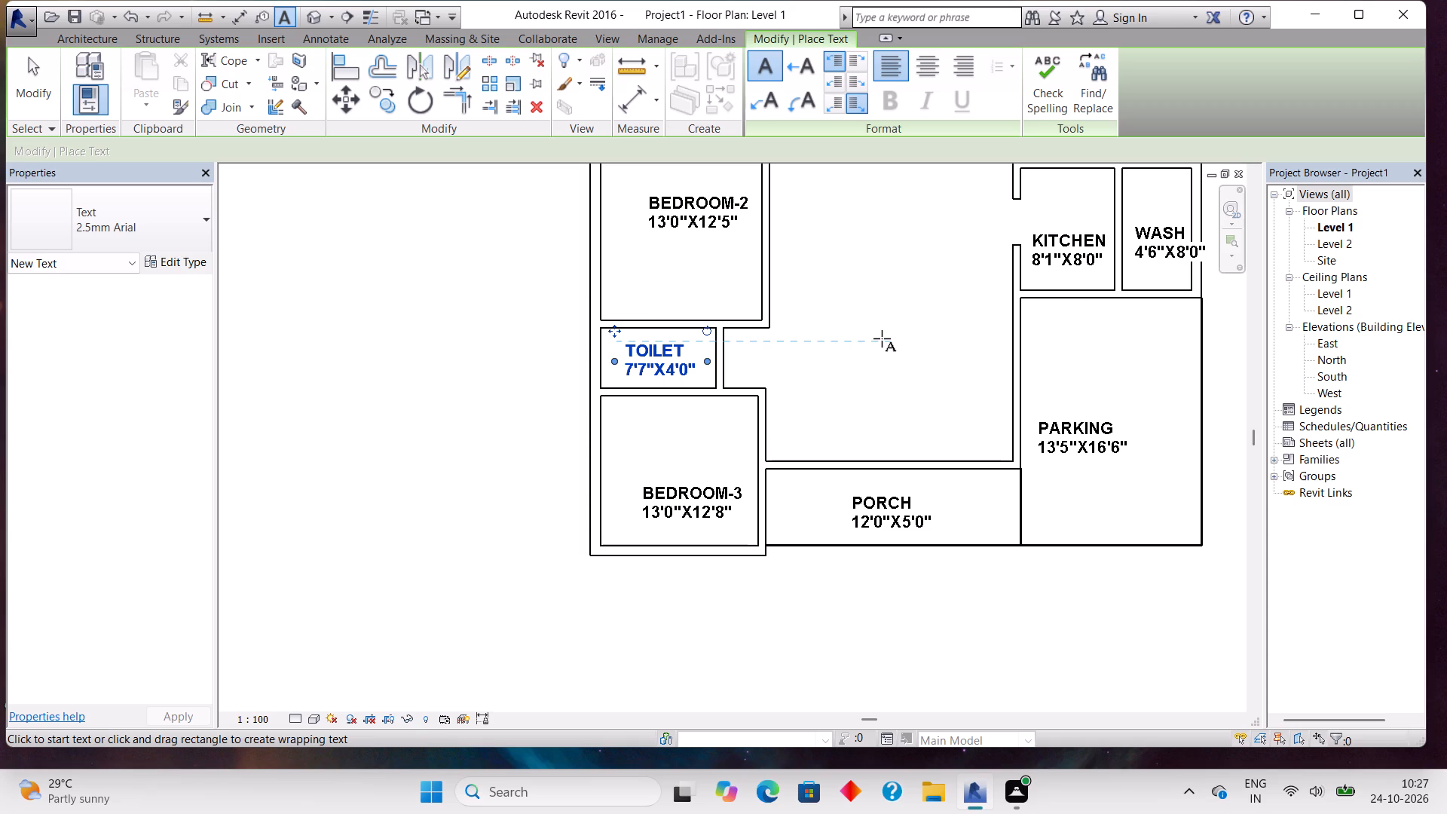
Place a tagged M_Single-Flush 0915 x 2134mm door in BEDROOM-1's hall-side wall, about 2'0" from the wall below, swinging into the bedroom.
{"action": "scroll", "coordinate": [932, 258], "scroll_direction": "down", "scroll_amount": 1}
{"action": "middle_click_drag", "start_coordinate": [934, 253], "coordinate": [818, 491]}
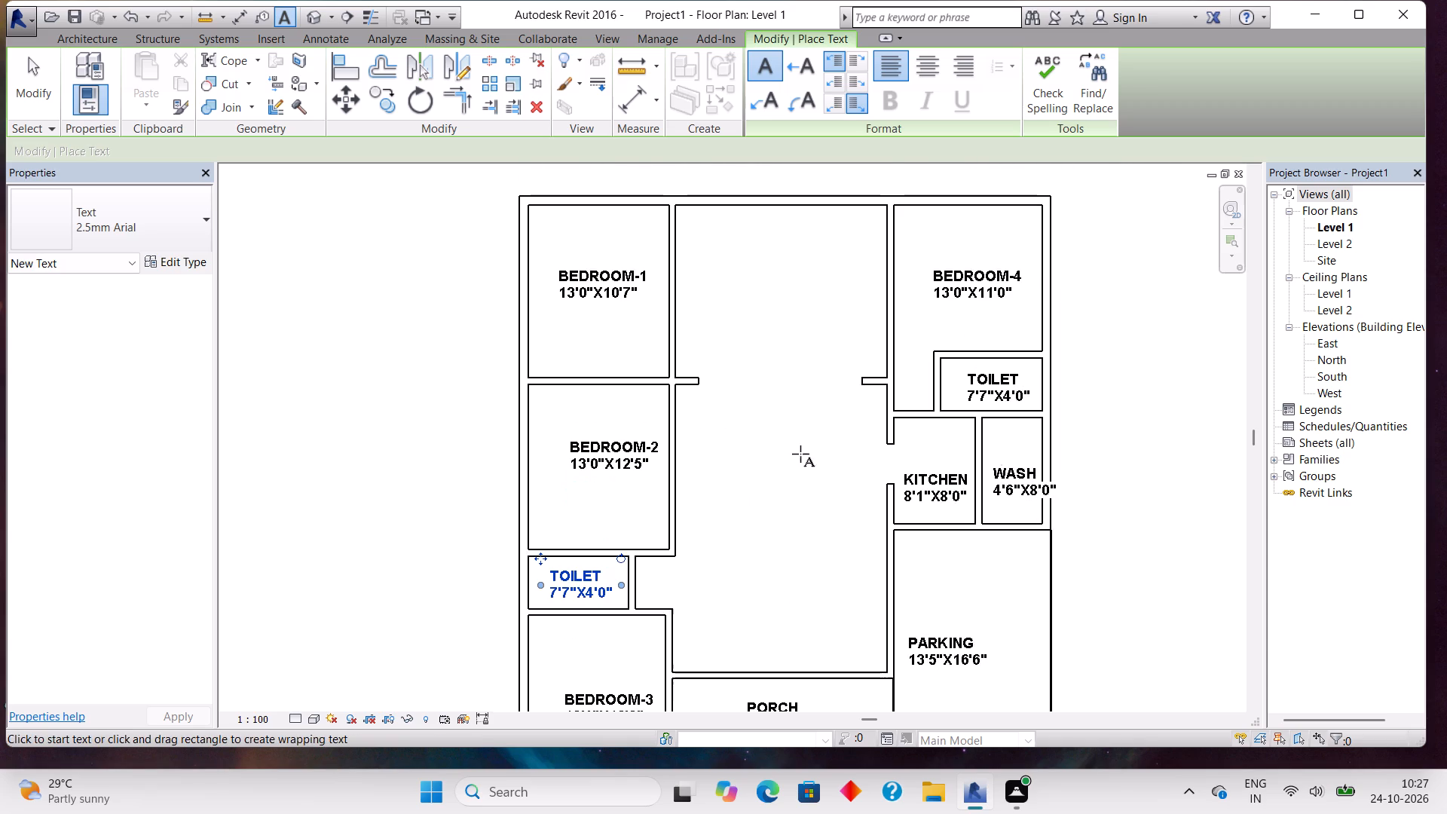
{"action": "middle_click_drag", "start_coordinate": [780, 430], "coordinate": [812, 503]}
{"action": "middle_click_drag", "start_coordinate": [812, 503], "coordinate": [749, 319]}
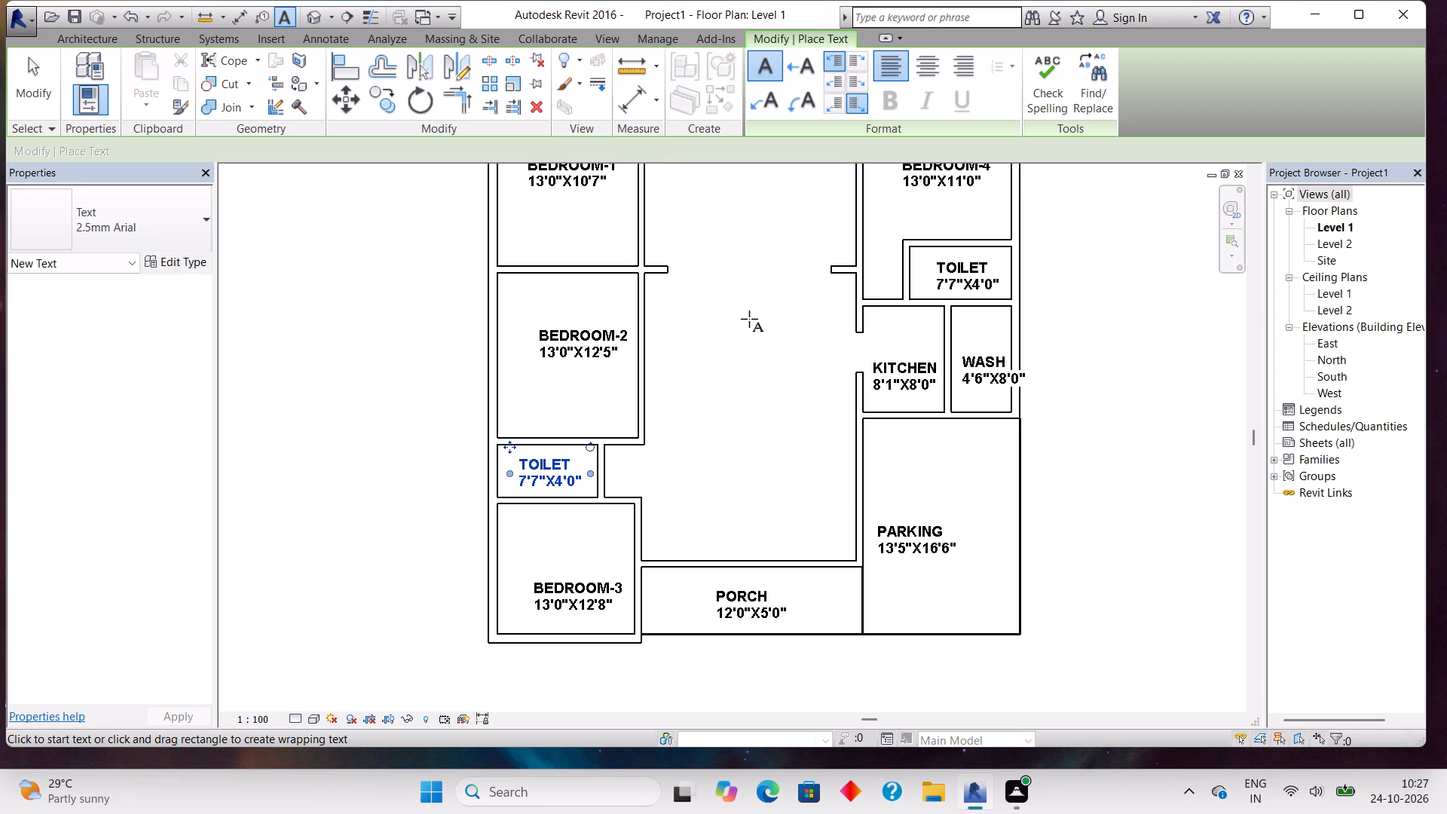
{"action": "middle_click_drag", "start_coordinate": [696, 263], "coordinate": [688, 439]}
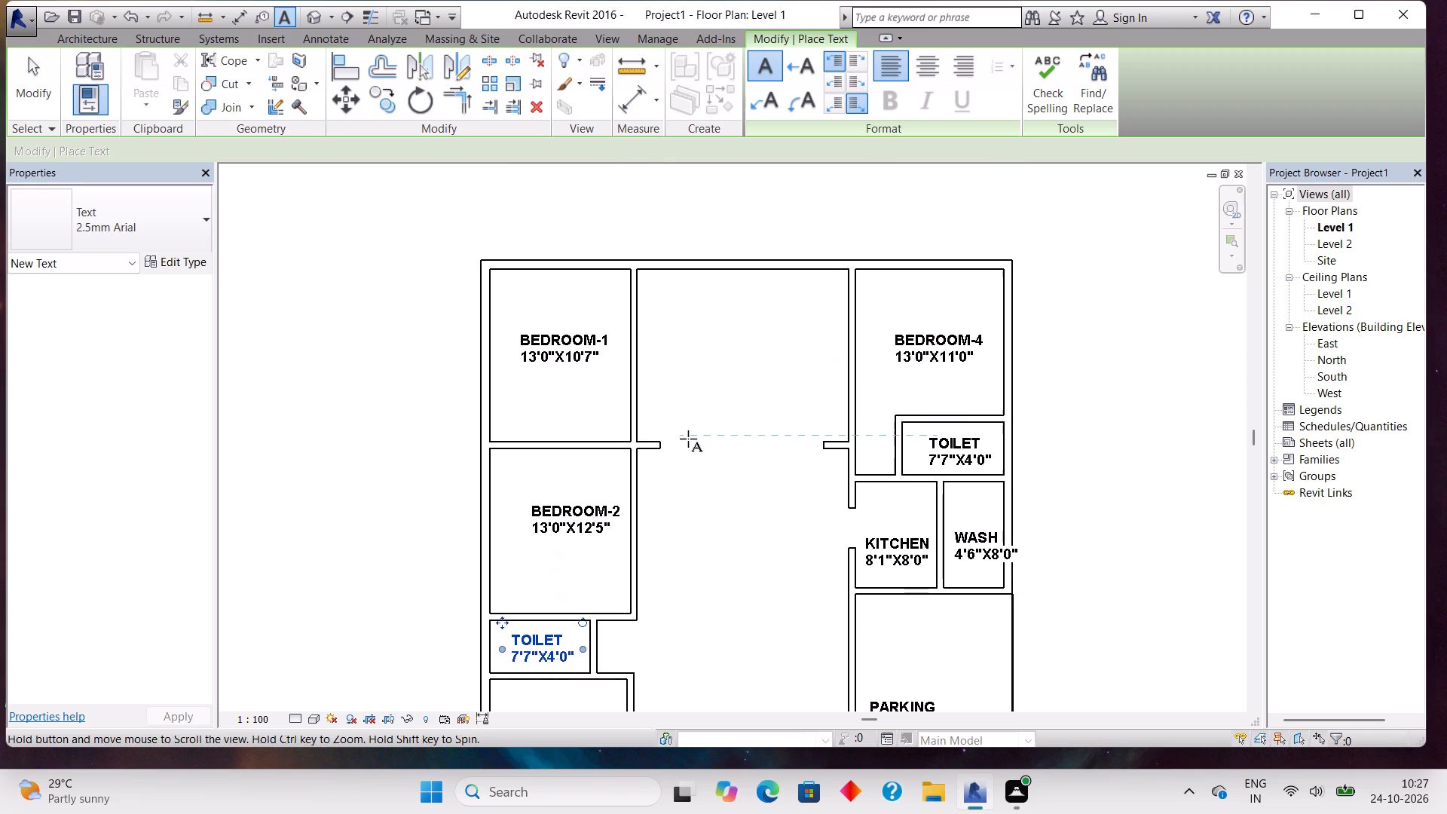
{"action": "left_click", "coordinate": [85, 44]}
{"action": "left_click", "coordinate": [107, 63]}
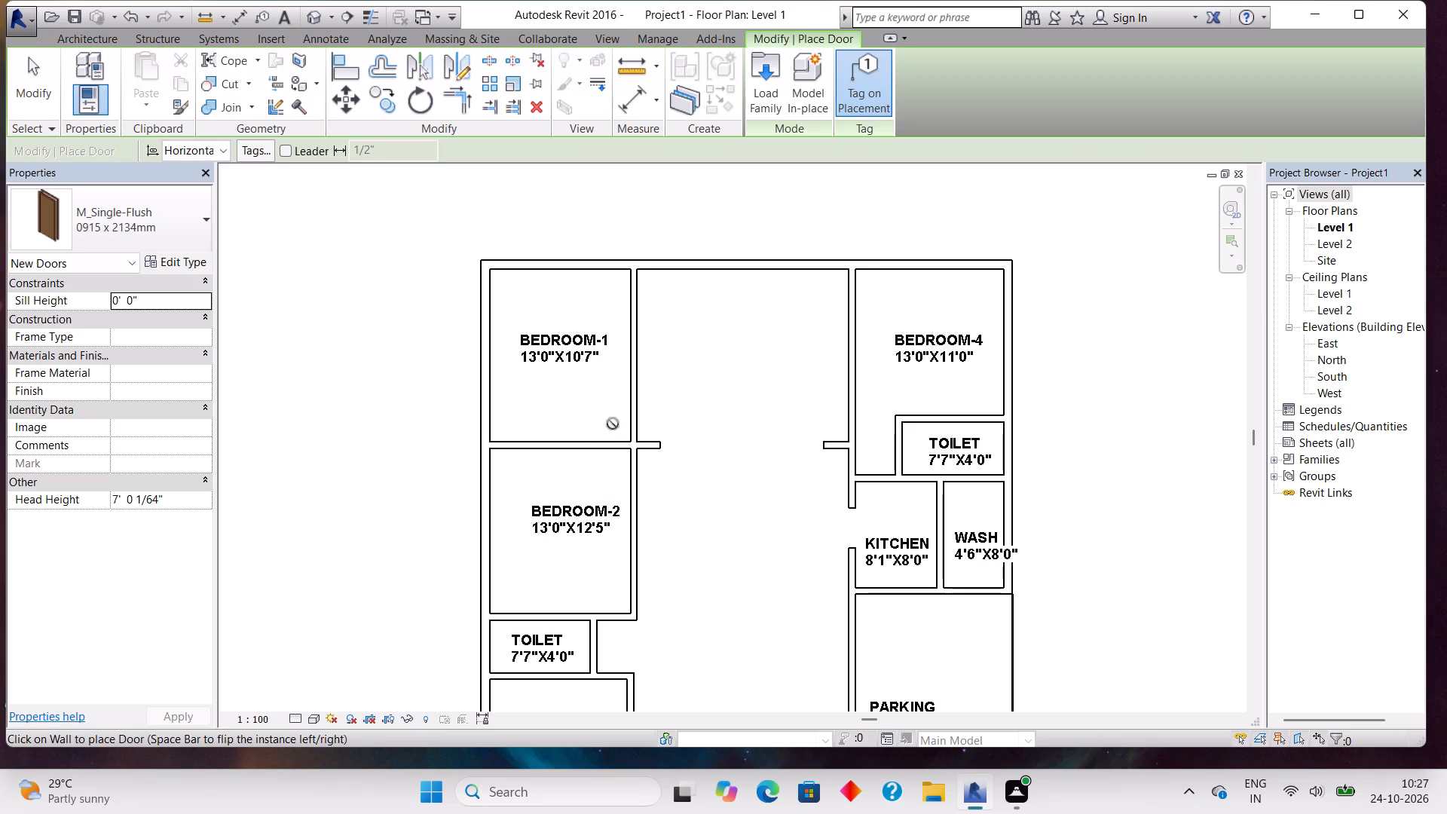
{"action": "key", "text": "space"}
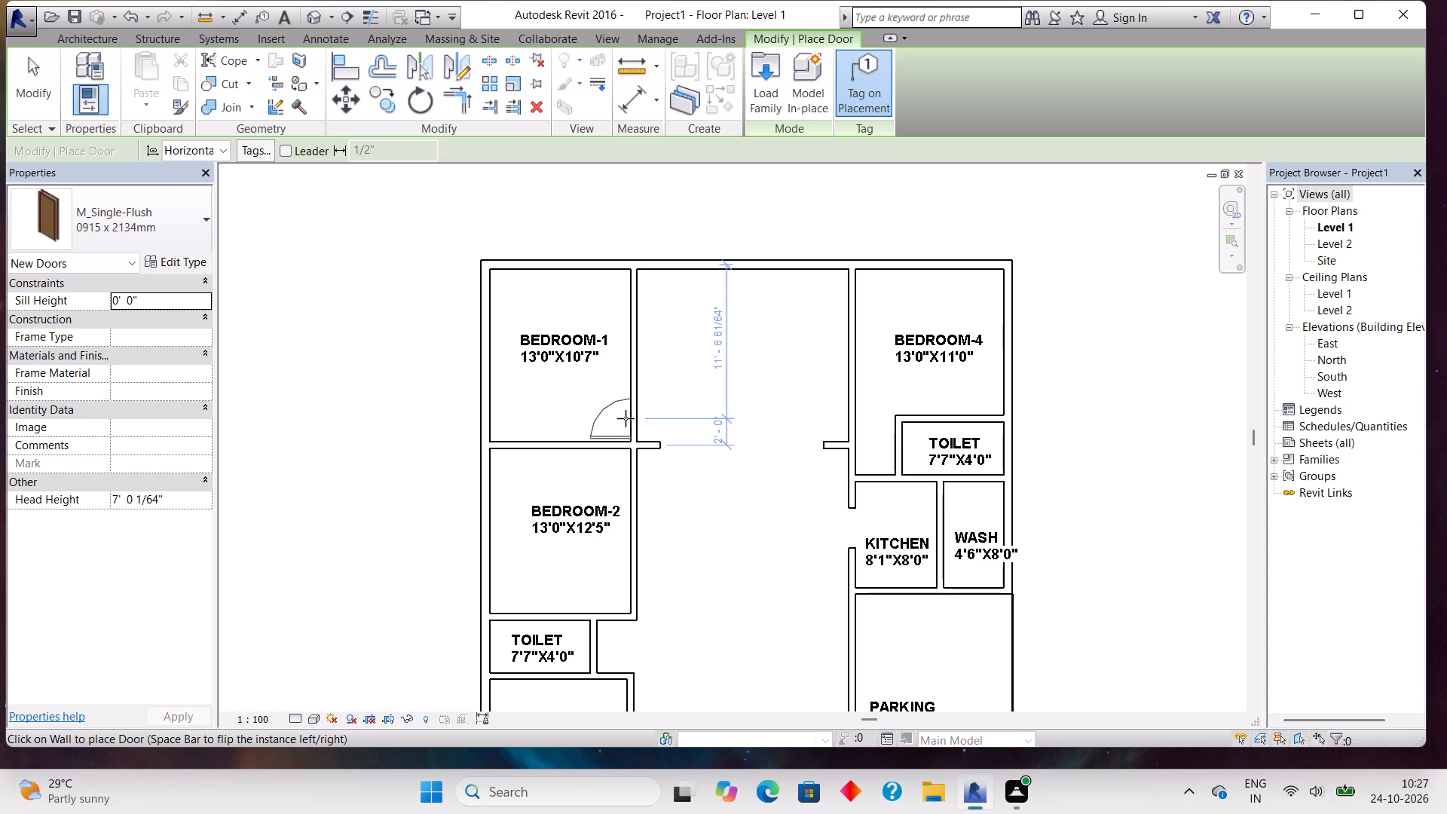
{"action": "left_click", "coordinate": [626, 418]}
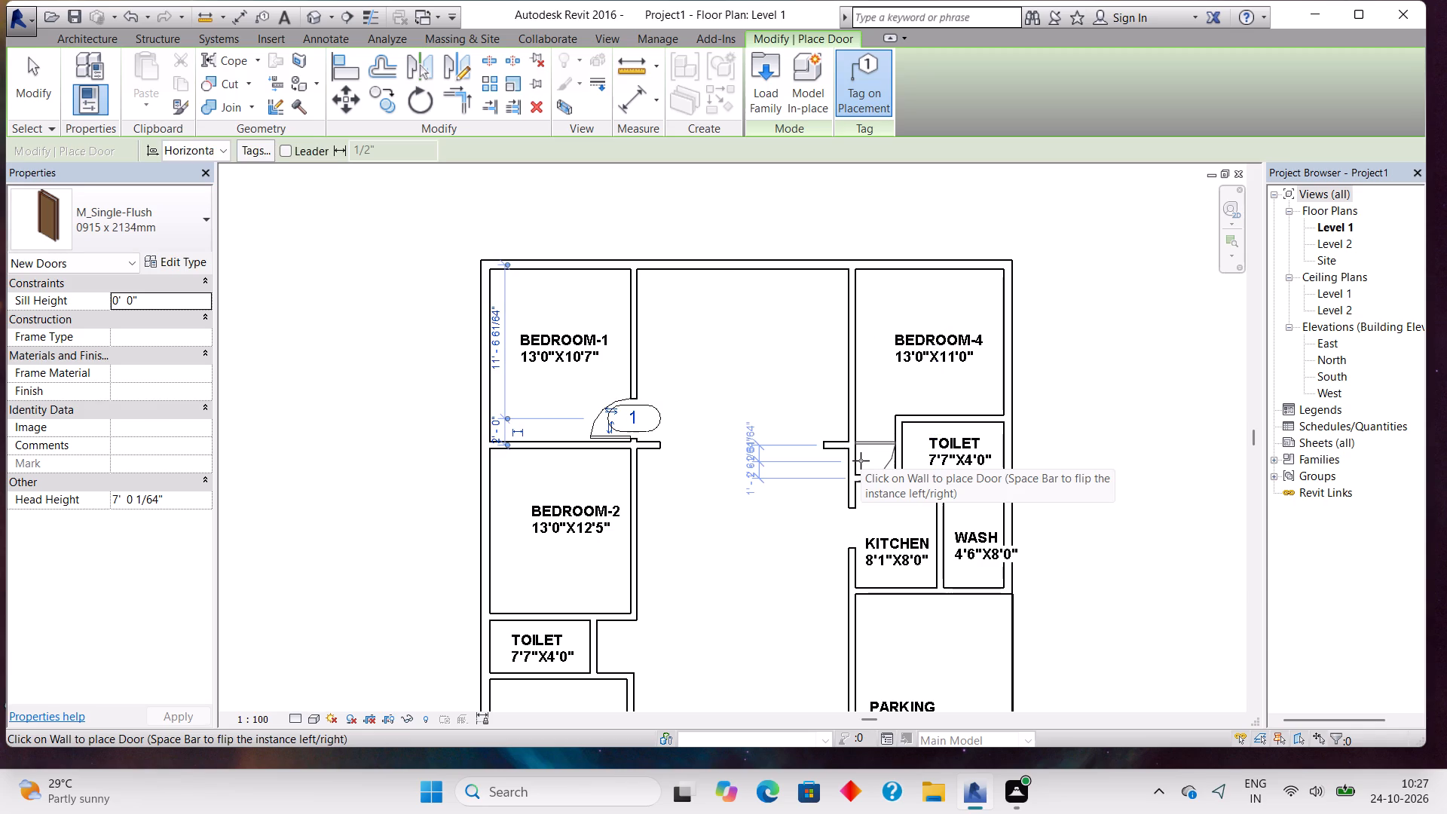
Place a M_Single-Flush 0762 x 2032mm door in BEDROOM-4's hall-side wall, beside the toilet, hinged at the lower end and swinging inward.
{"action": "key", "text": "space"}
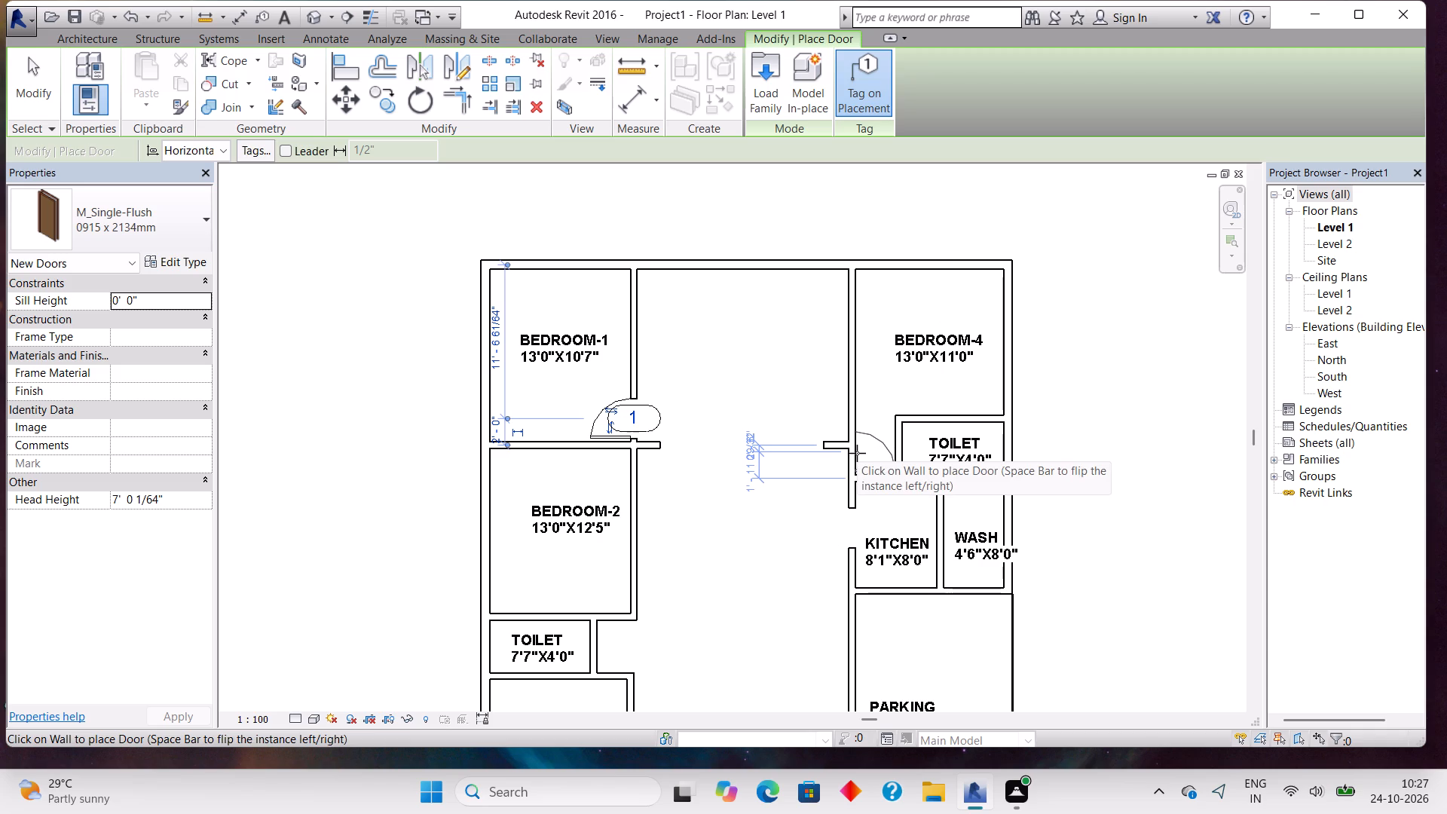
{"action": "left_click", "coordinate": [170, 210]}
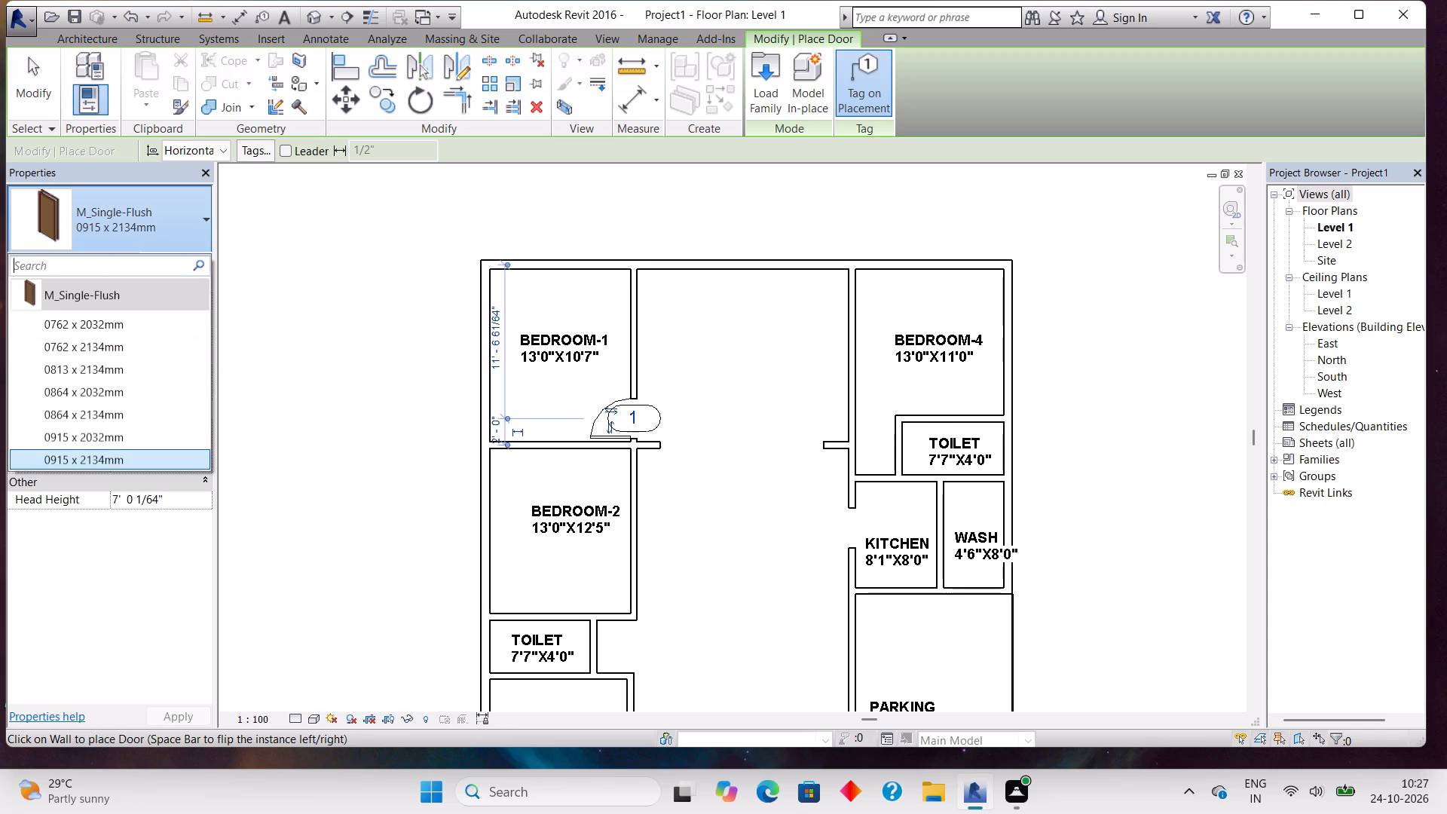
{"action": "left_click", "coordinate": [159, 316]}
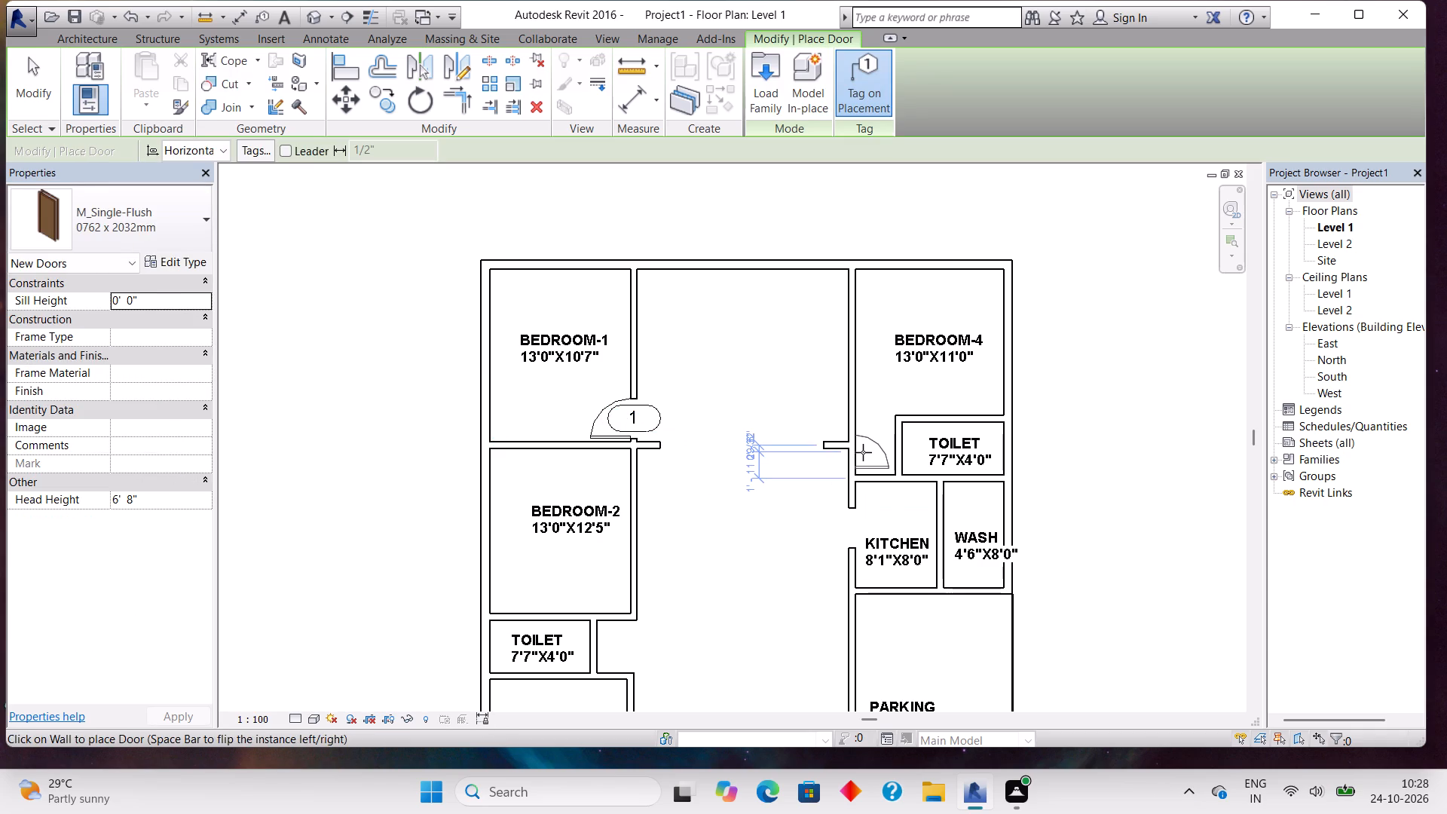
{"action": "left_click", "coordinate": [863, 452]}
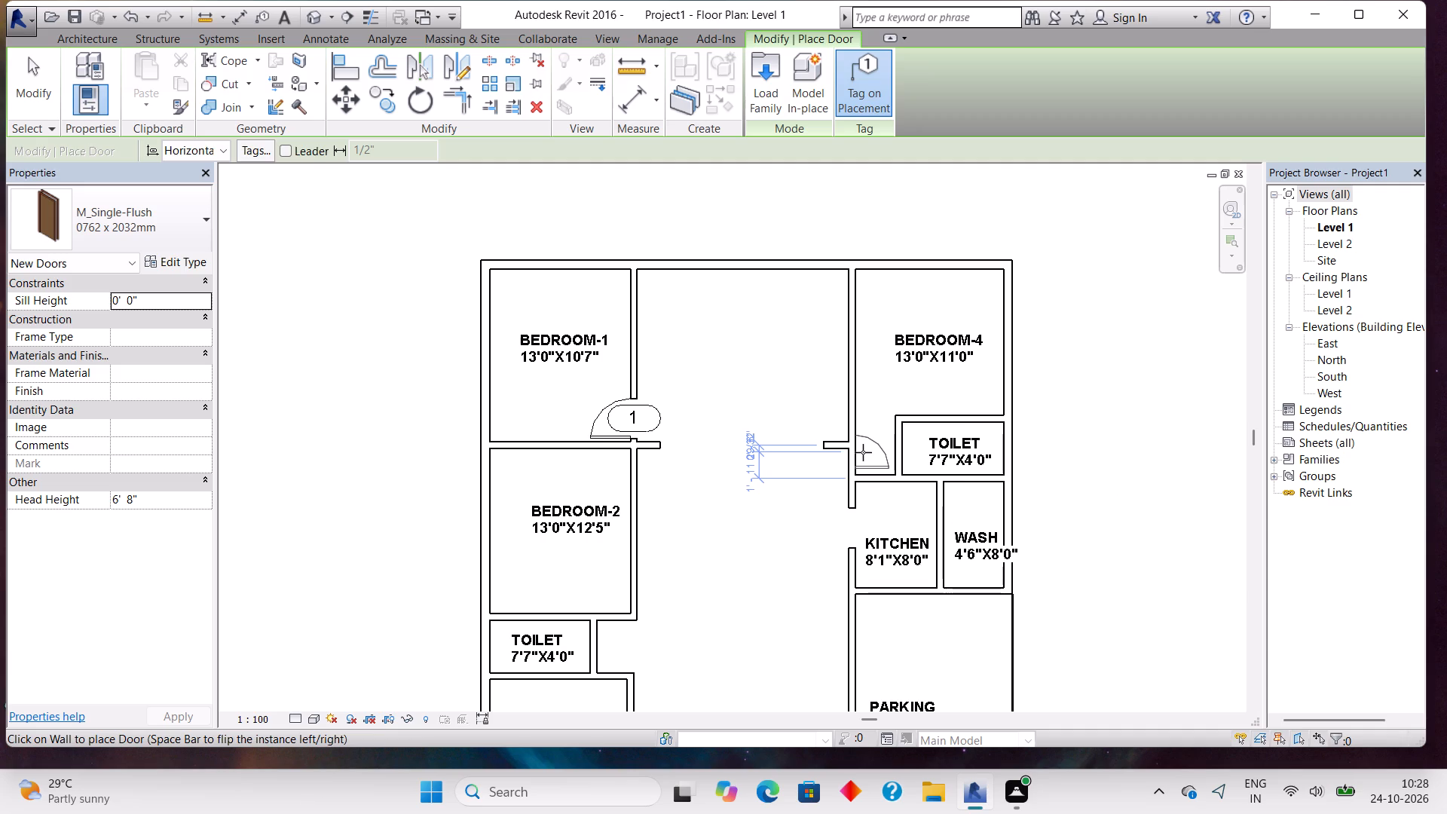
{"action": "scroll", "coordinate": [863, 452], "scroll_direction": "up", "scroll_amount": 8}
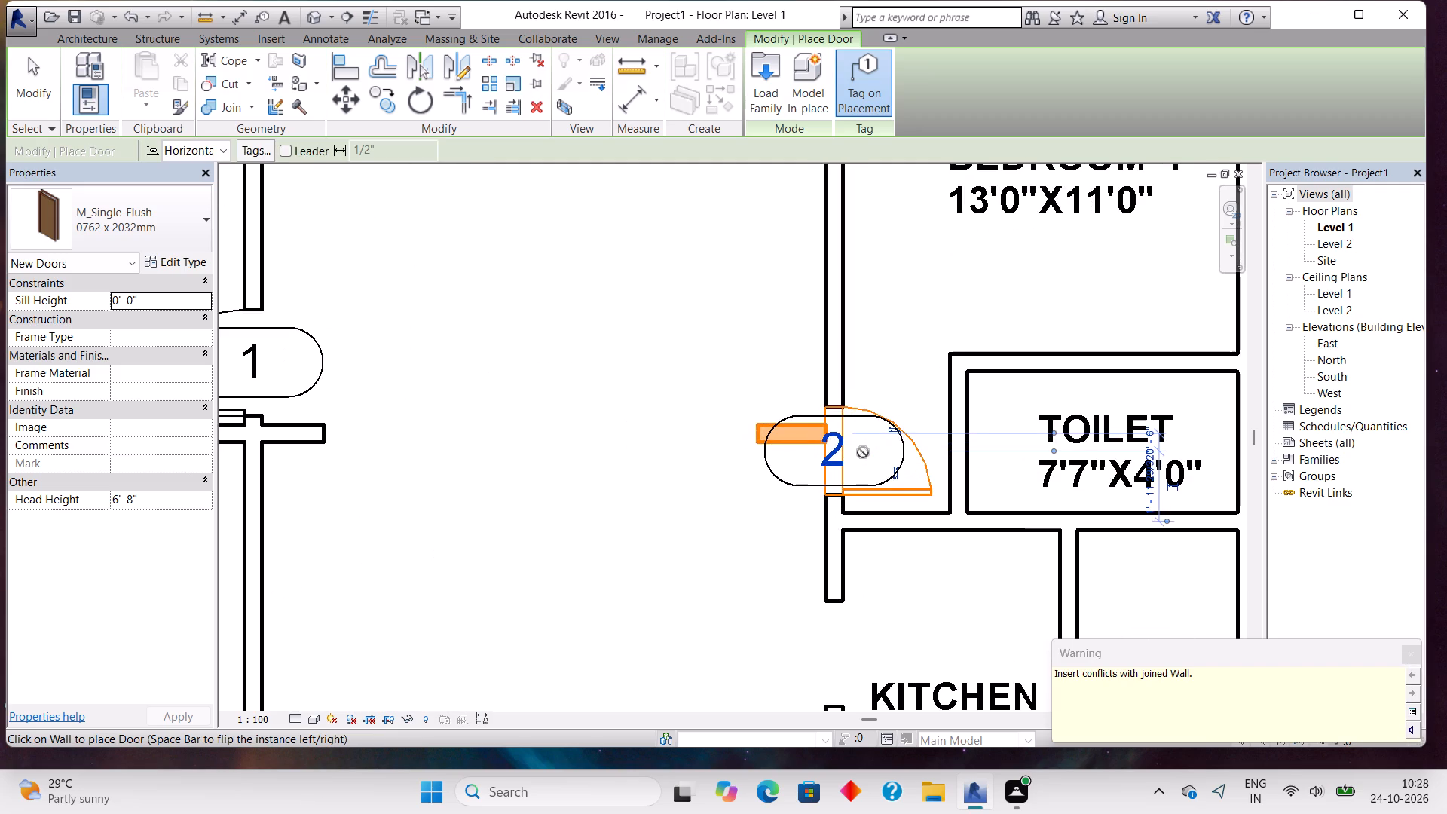
{"action": "scroll", "coordinate": [725, 496], "scroll_direction": "down", "scroll_amount": 2}
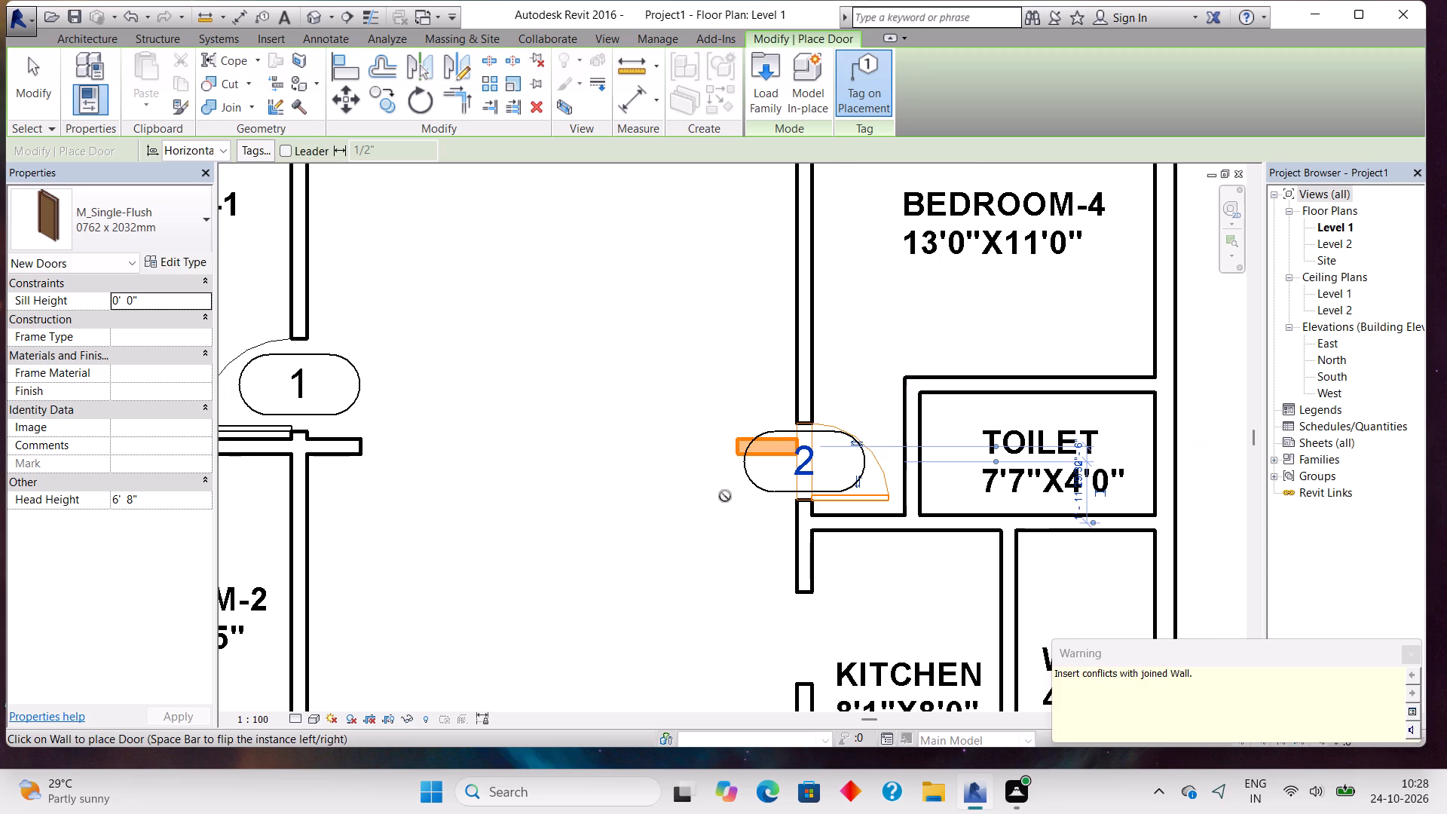
{"action": "scroll", "coordinate": [648, 581], "scroll_direction": "down", "scroll_amount": 4}
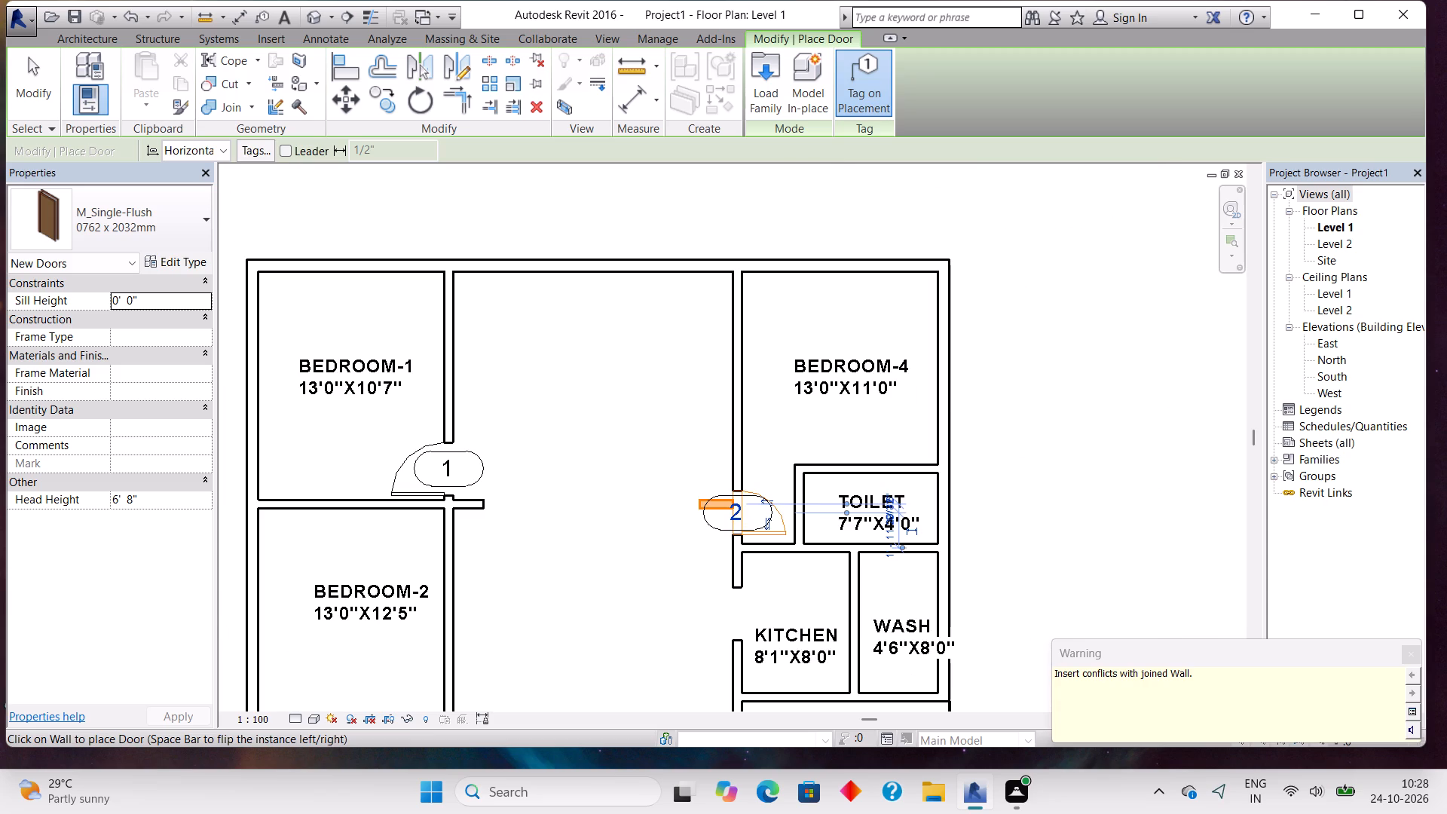
{"action": "left_click", "coordinate": [1407, 650]}
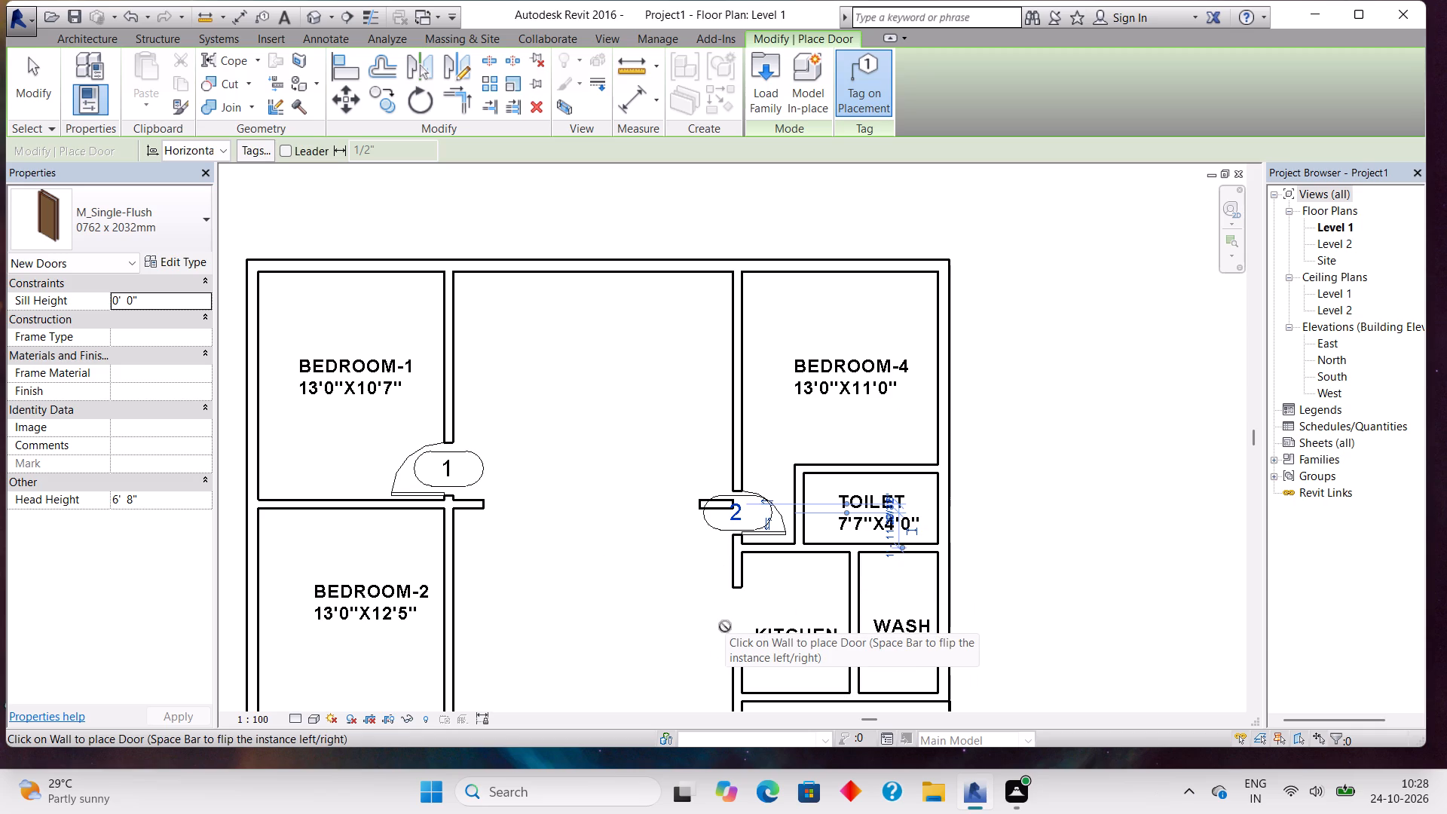
Place three 0762 x 2032mm doors around the small lobby beside the left-hand TOILET, swinging into BEDROOM-2, the TOILET and BEDROOM-3.
{"action": "middle_click_drag", "start_coordinate": [479, 592], "coordinate": [656, 471]}
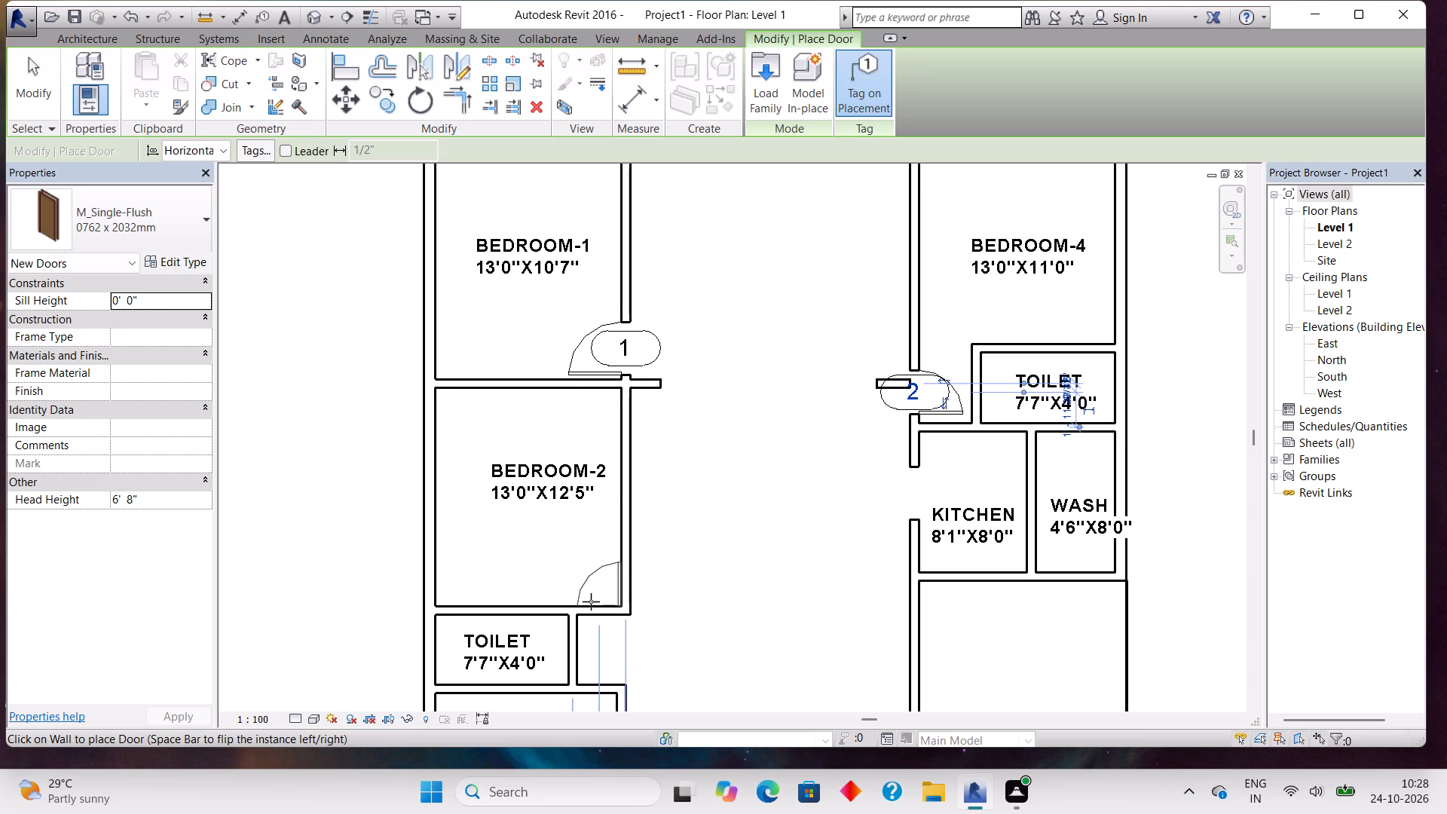
{"action": "left_click", "coordinate": [591, 601]}
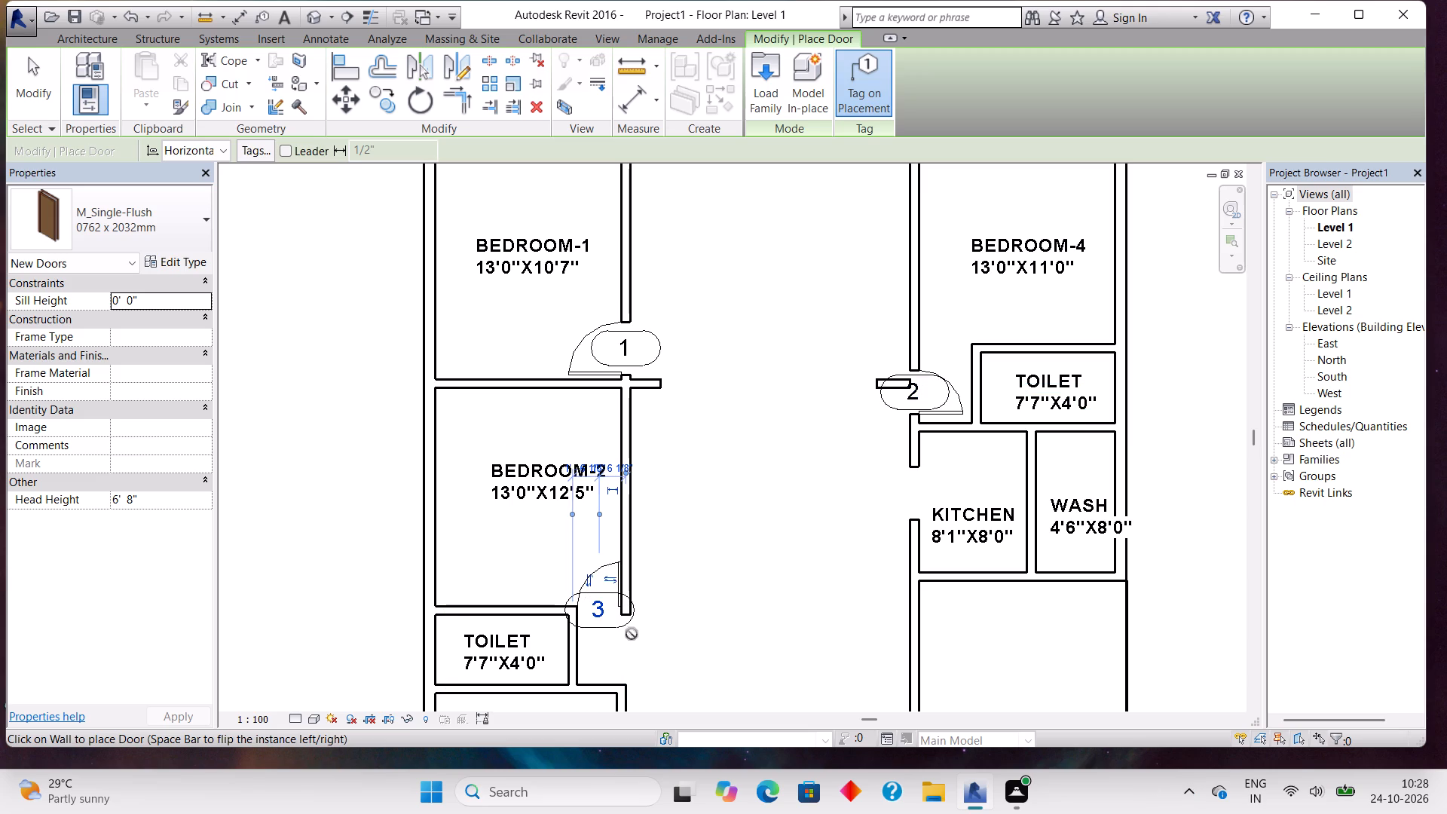
{"action": "scroll", "coordinate": [695, 624], "scroll_direction": "down", "scroll_amount": 2}
{"action": "middle_click_drag", "start_coordinate": [695, 624], "coordinate": [685, 534]}
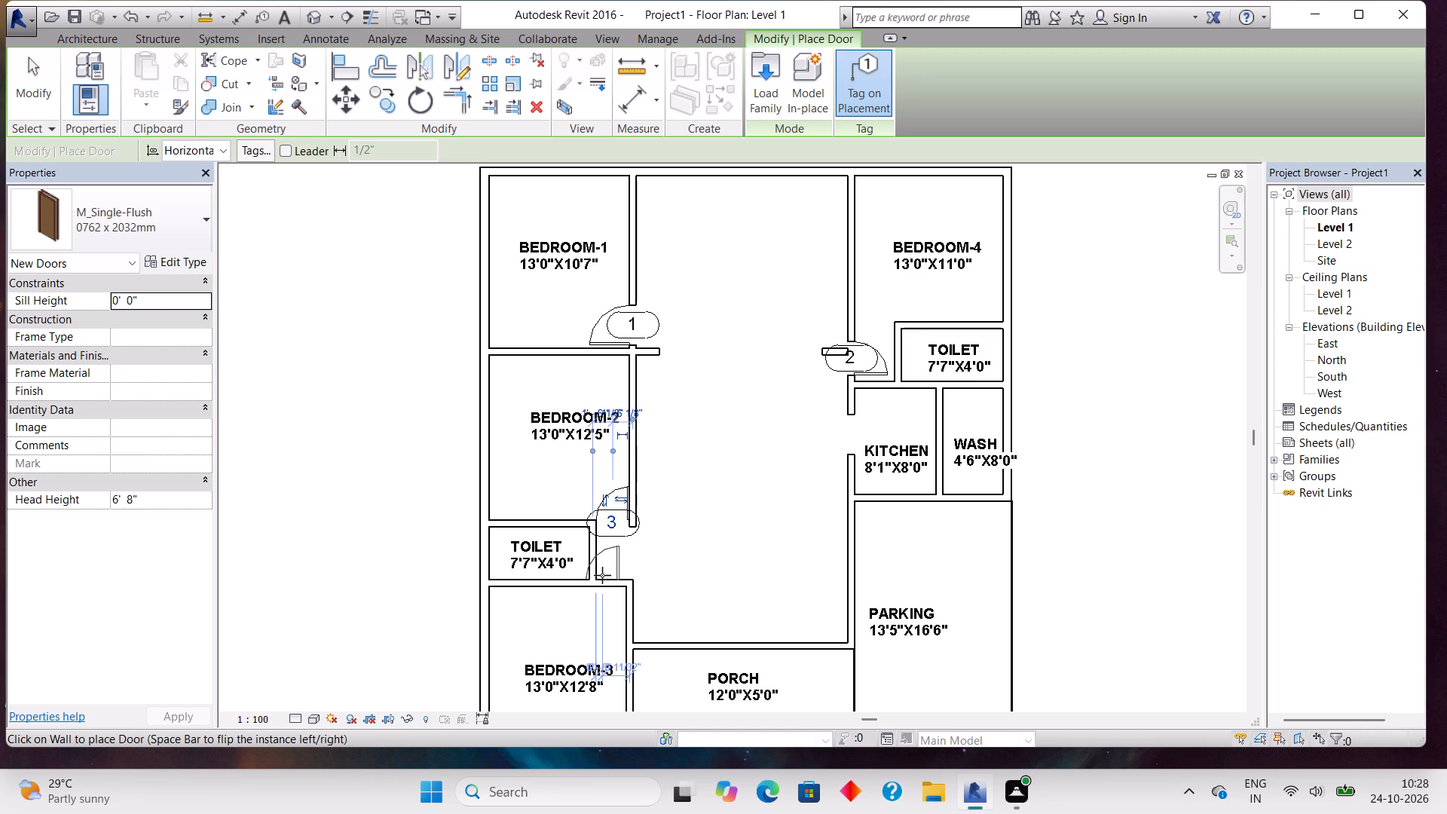
{"action": "key", "text": "space"}
{"action": "key", "text": "space"}
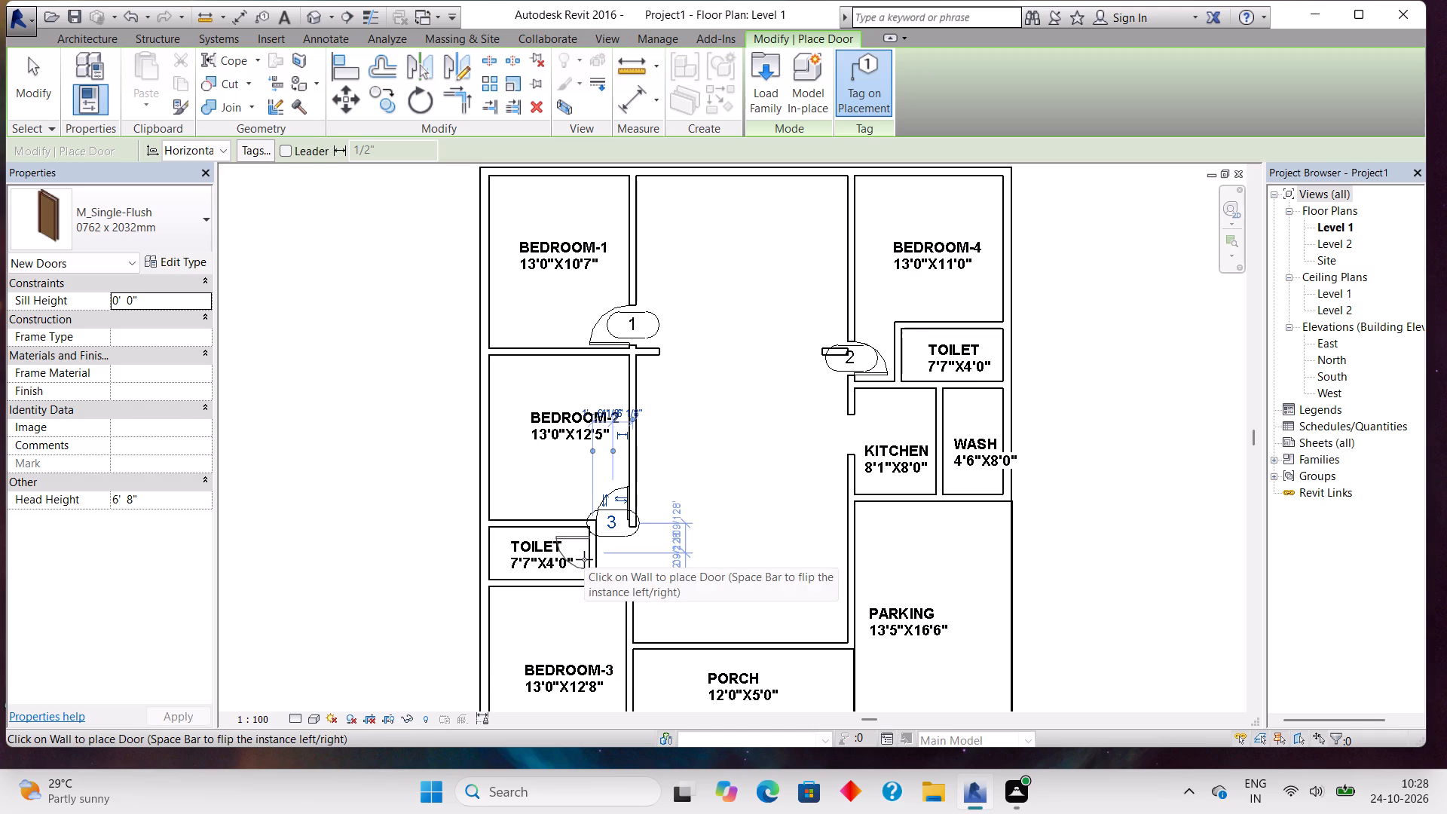
{"action": "key", "text": "space"}
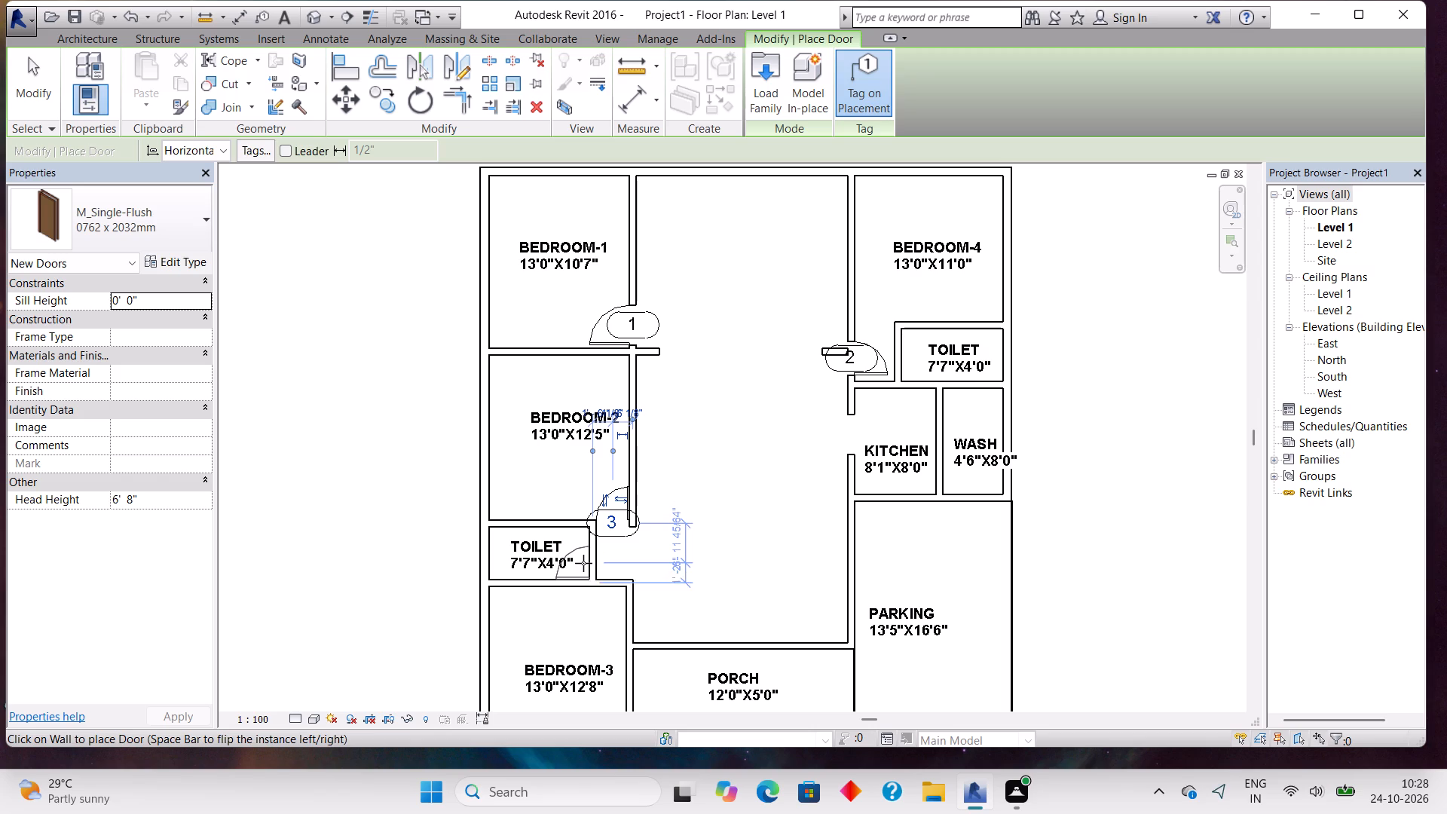
{"action": "left_click", "coordinate": [583, 563]}
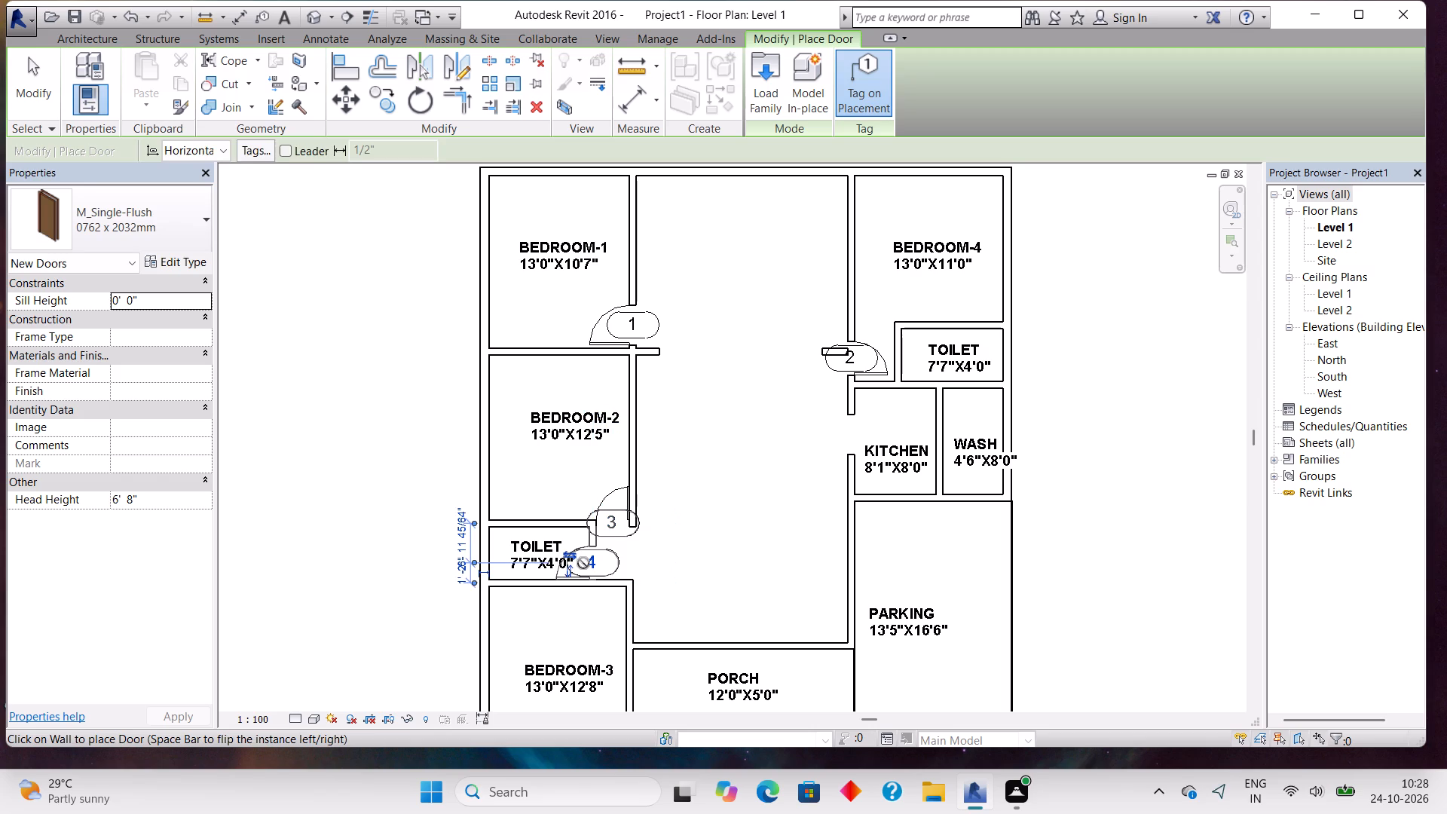
{"action": "left_click", "coordinate": [613, 592]}
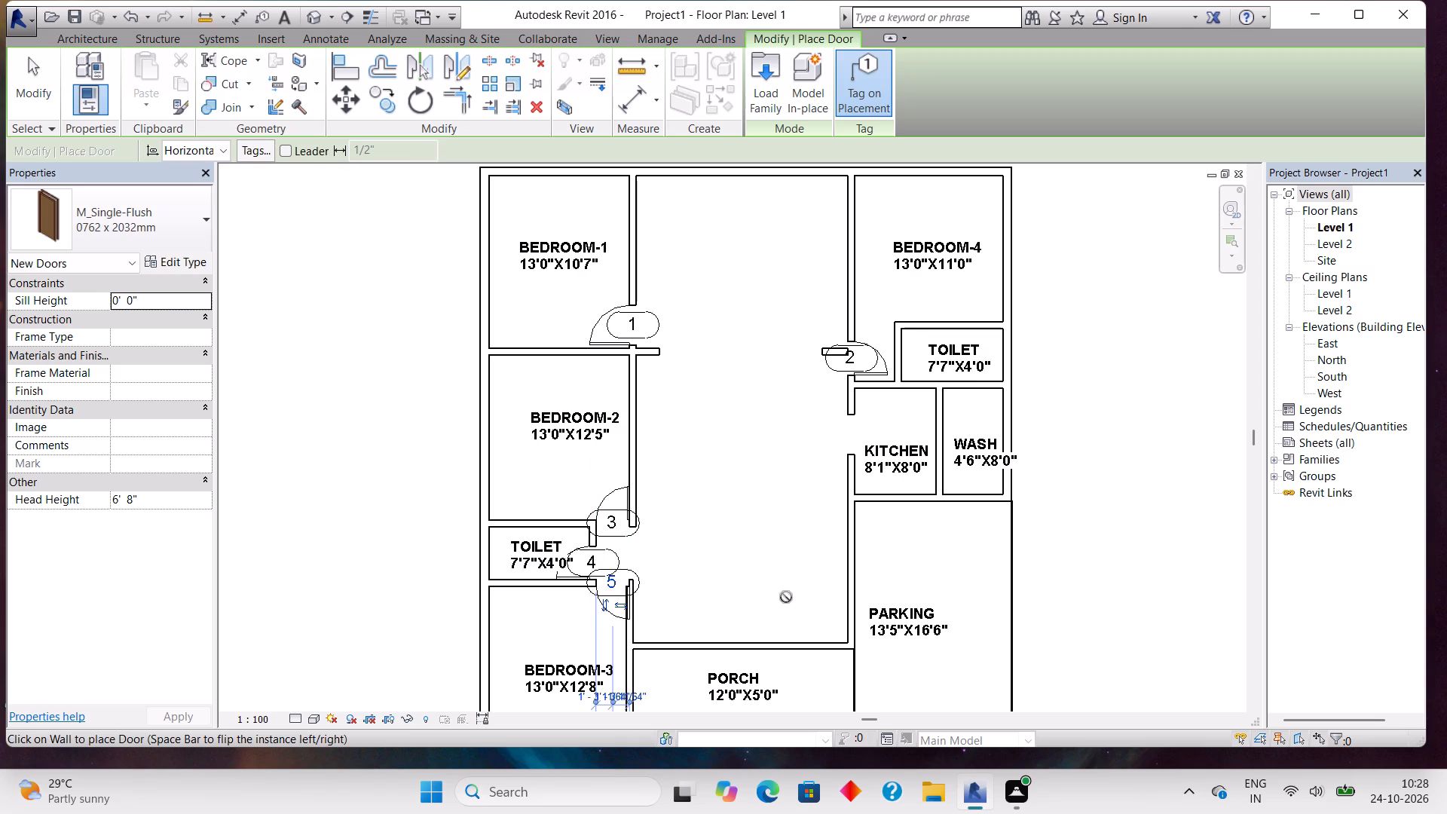
Place a M_Single-Flush 0915 x 2032mm door in the hall-PORCH wall, centred about 5'0" from the PARKING-side wall, swinging into the hall.
{"action": "left_click", "coordinate": [188, 228]}
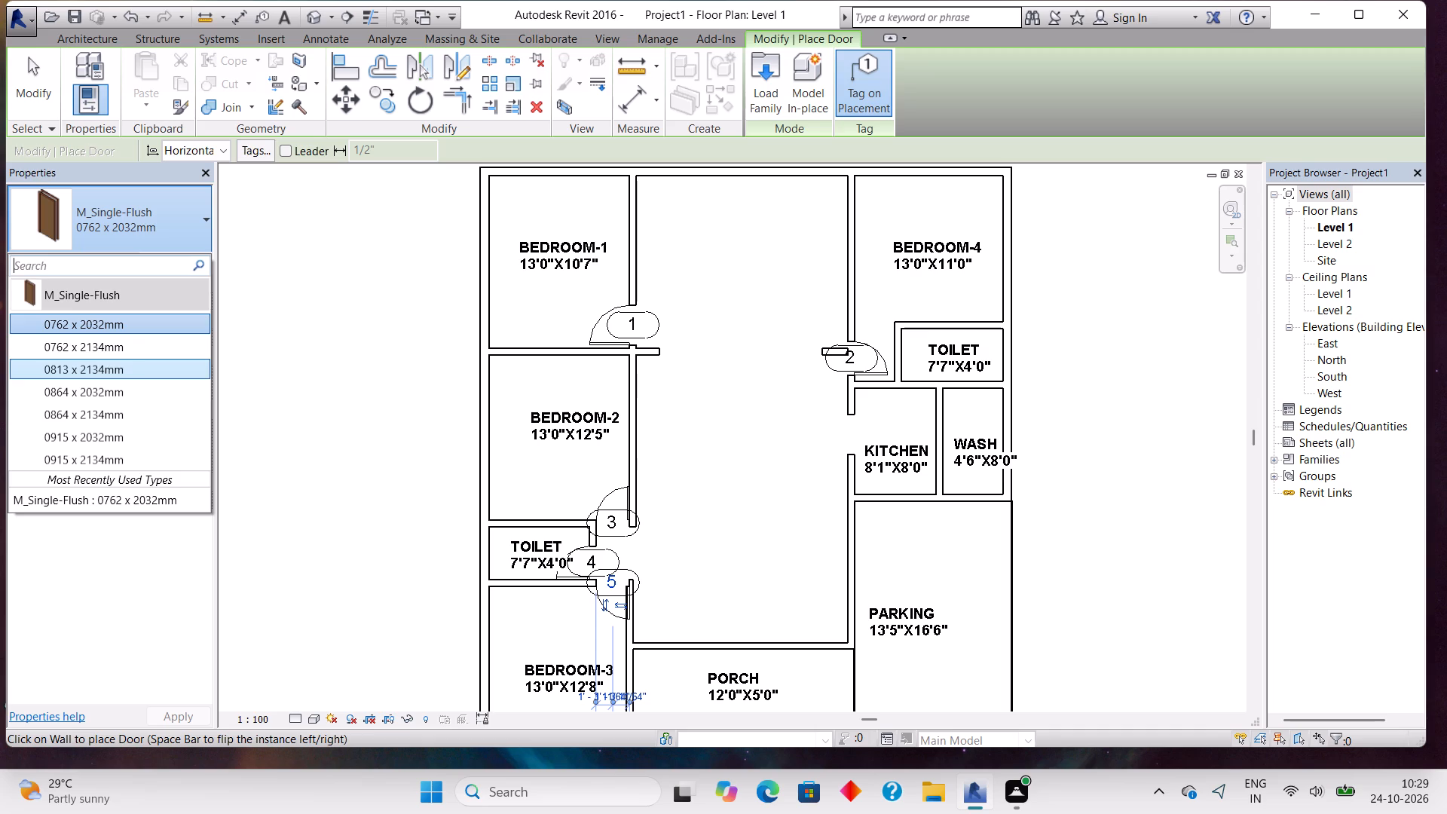
{"action": "left_click", "coordinate": [167, 427]}
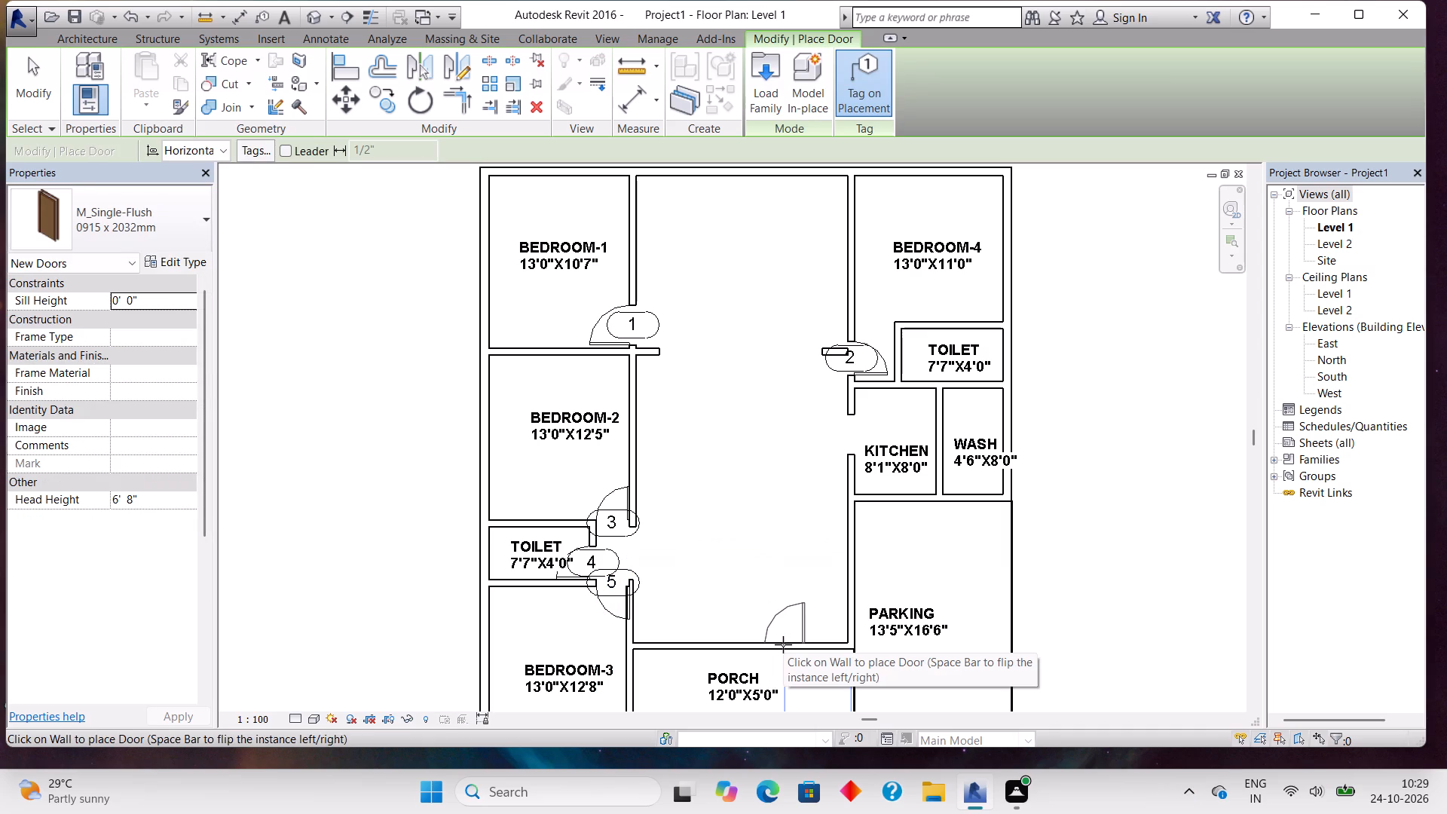
{"action": "left_click", "coordinate": [783, 644]}
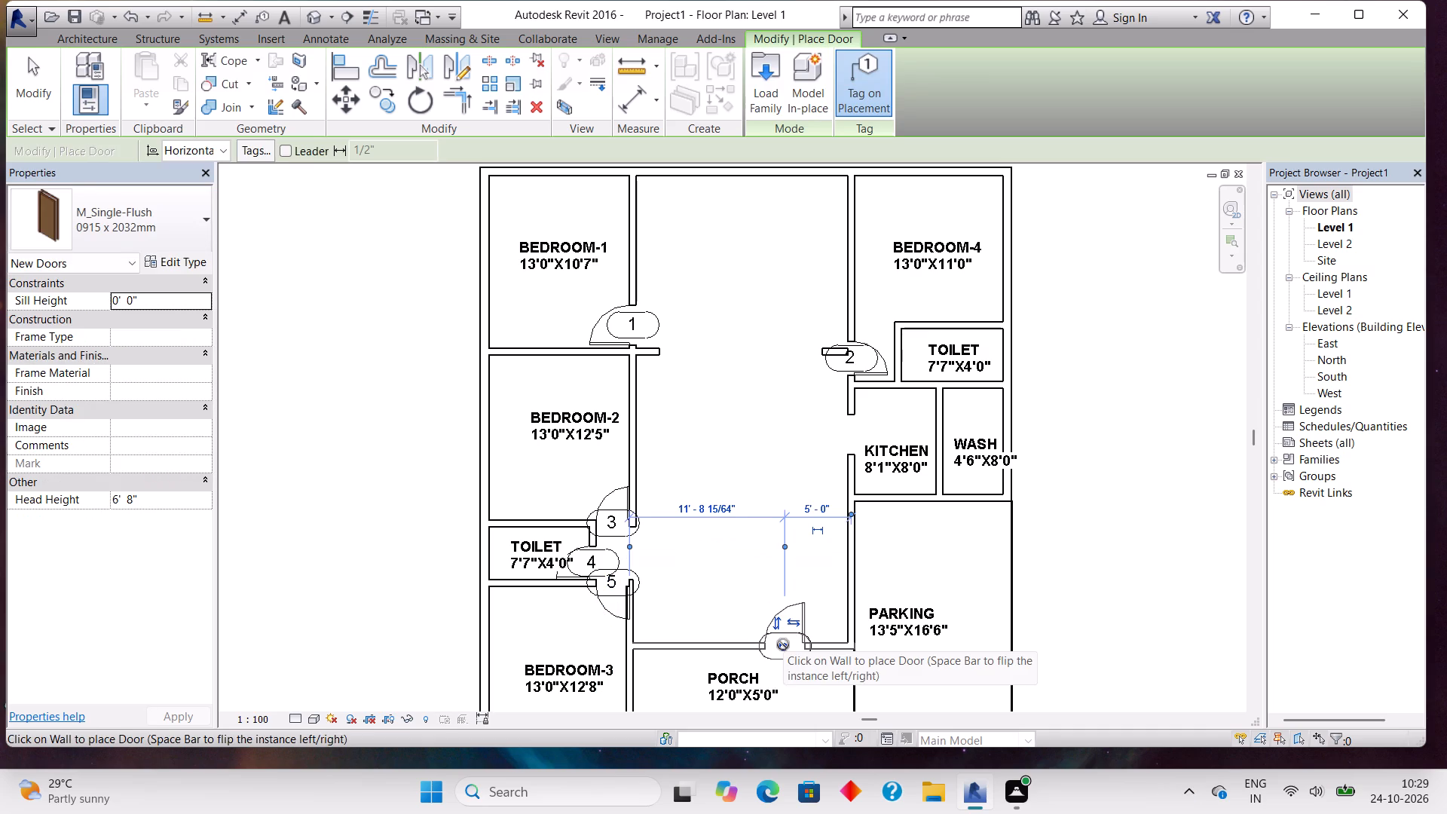
{"action": "scroll", "coordinate": [714, 587], "scroll_direction": "down", "scroll_amount": 2}
{"action": "middle_click_drag", "start_coordinate": [735, 525], "coordinate": [749, 479]}
{"action": "key", "text": "Escape"}
{"action": "key", "text": "Escape"}
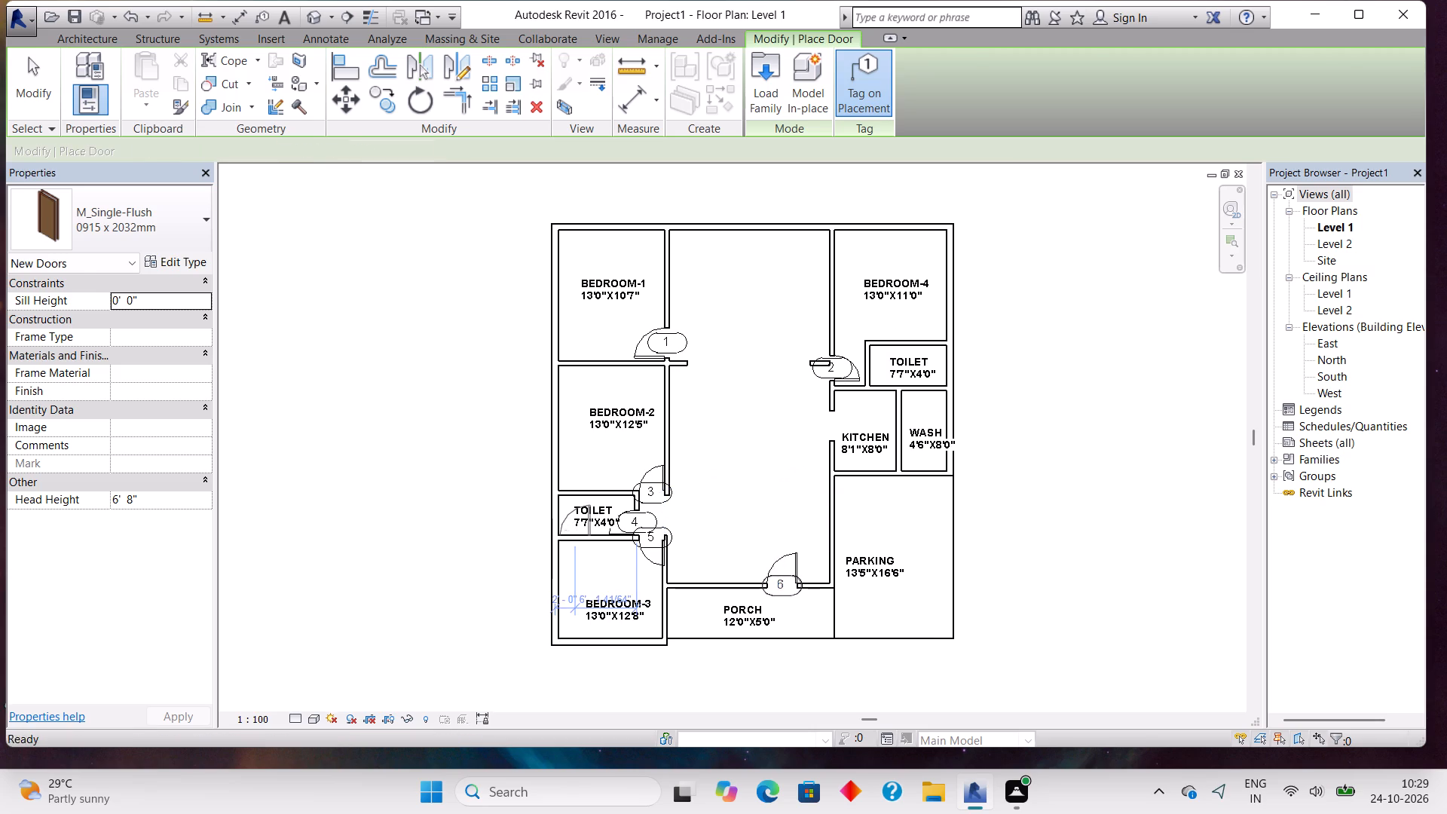
{"action": "scroll", "coordinate": [573, 531], "scroll_direction": "up", "scroll_amount": 8}
{"action": "key", "text": "Escape"}
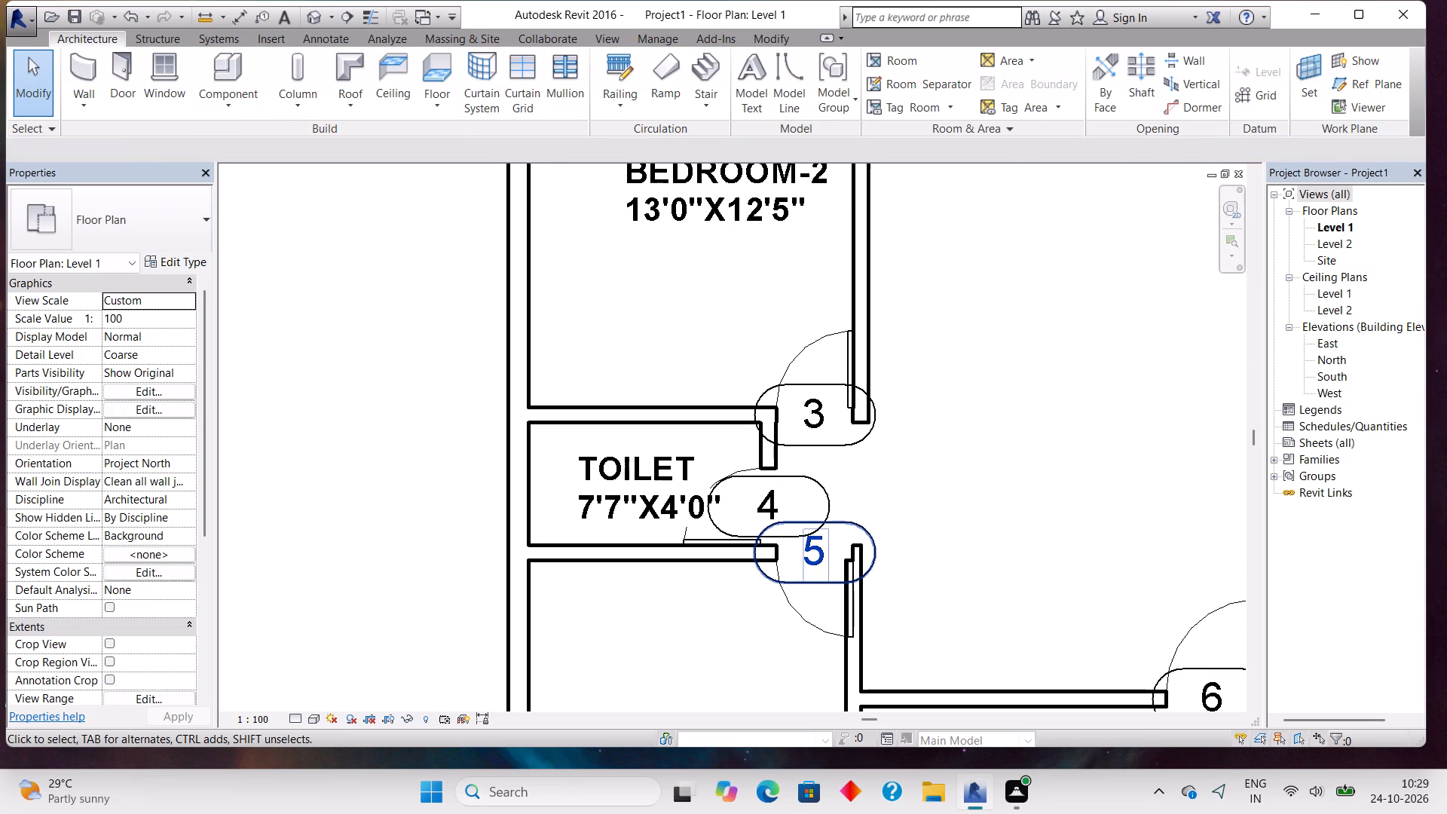
Delete the door tags on the BEDROOM-3, left-hand TOILET, BEDROOM-2 and PORCH doors, keeping the doors themselves.
{"action": "left_click", "coordinate": [871, 544]}
{"action": "key", "text": "Delete"}
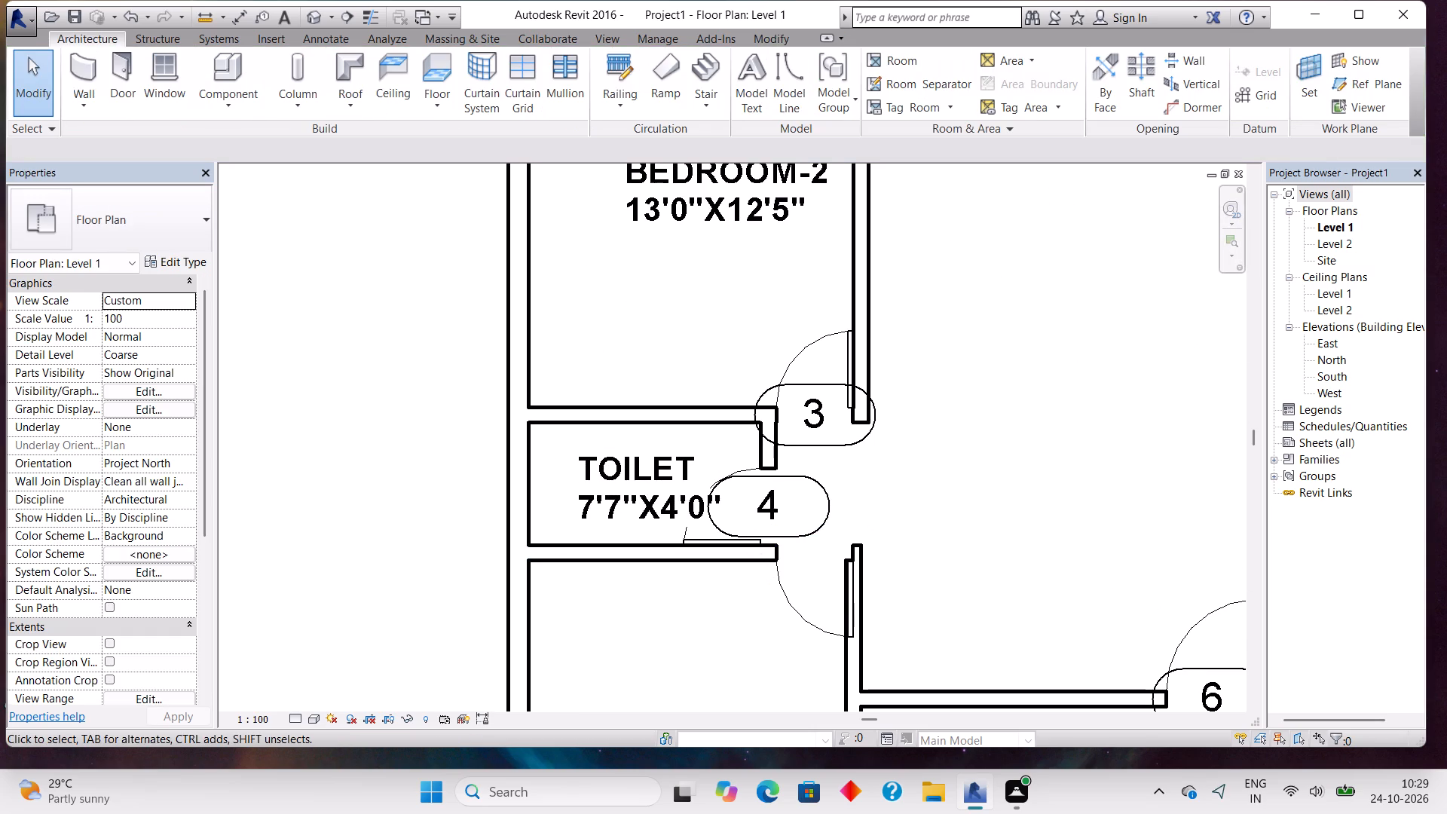
{"action": "left_click", "coordinate": [822, 516]}
{"action": "key", "text": "Delete"}
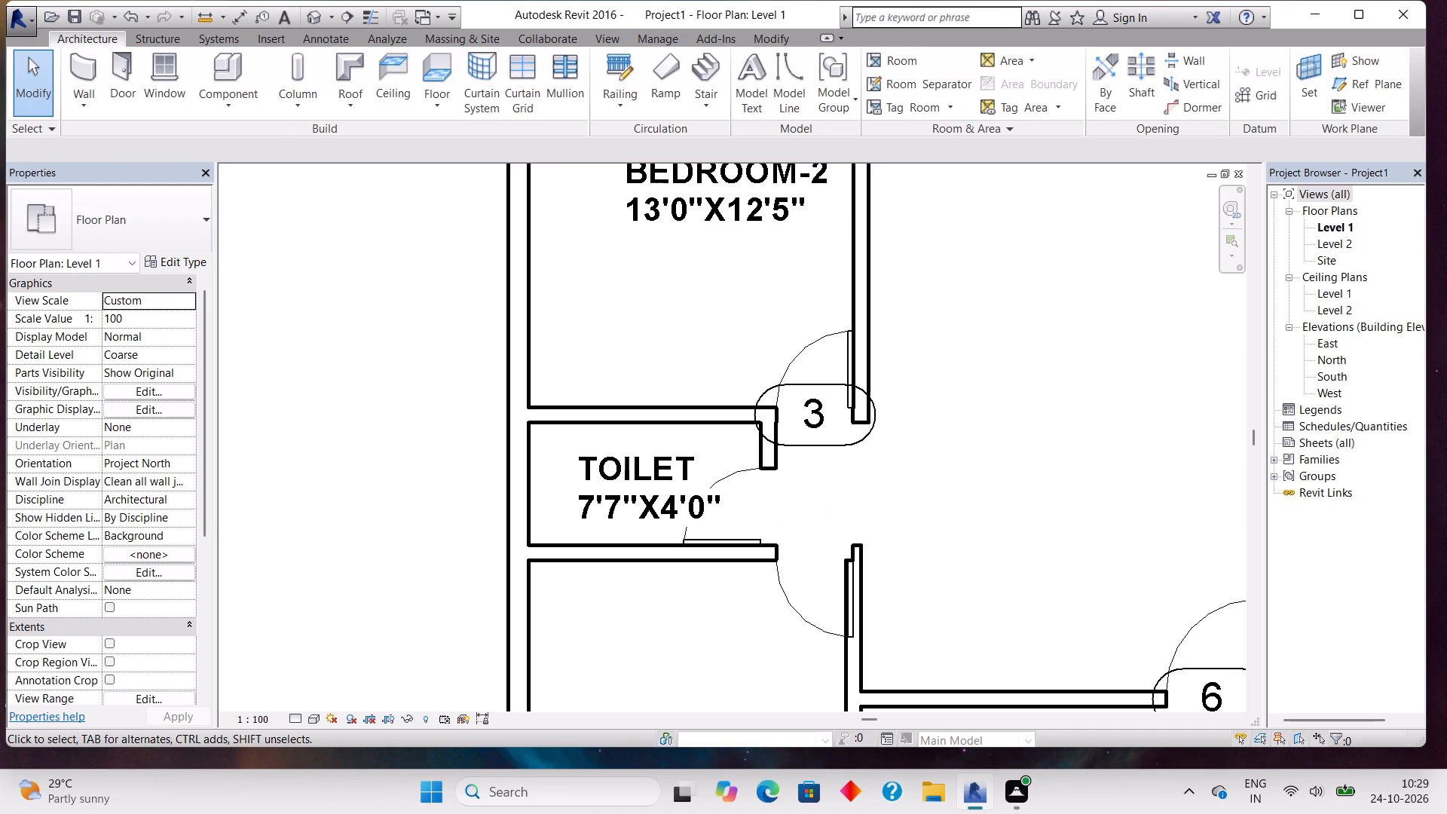
{"action": "left_click", "coordinate": [827, 451]}
{"action": "key", "text": "Delete"}
{"action": "scroll", "coordinate": [919, 314], "scroll_direction": "down", "scroll_amount": 2}
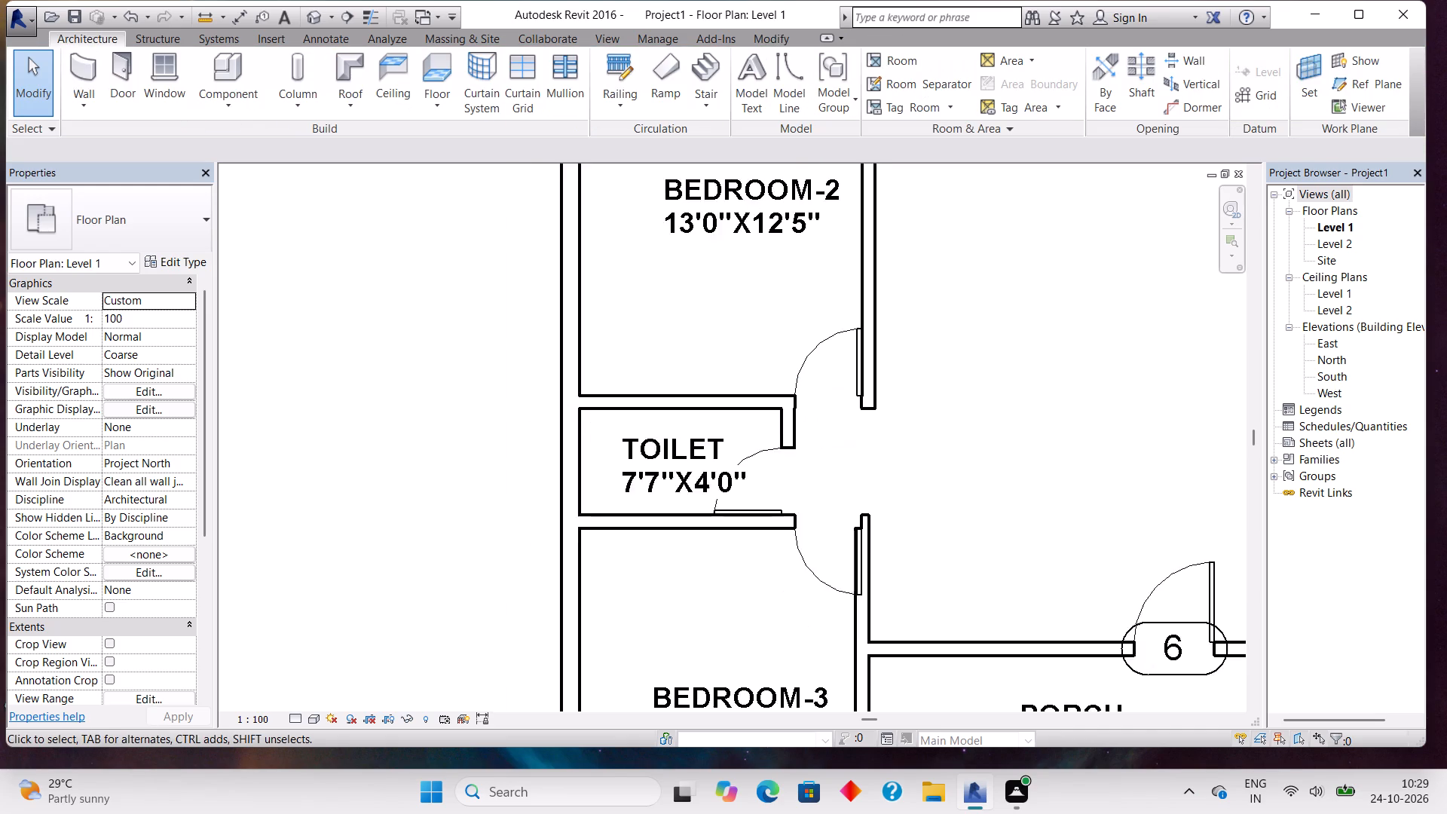
{"action": "left_click", "coordinate": [1161, 632]}
{"action": "key", "text": "Delete"}
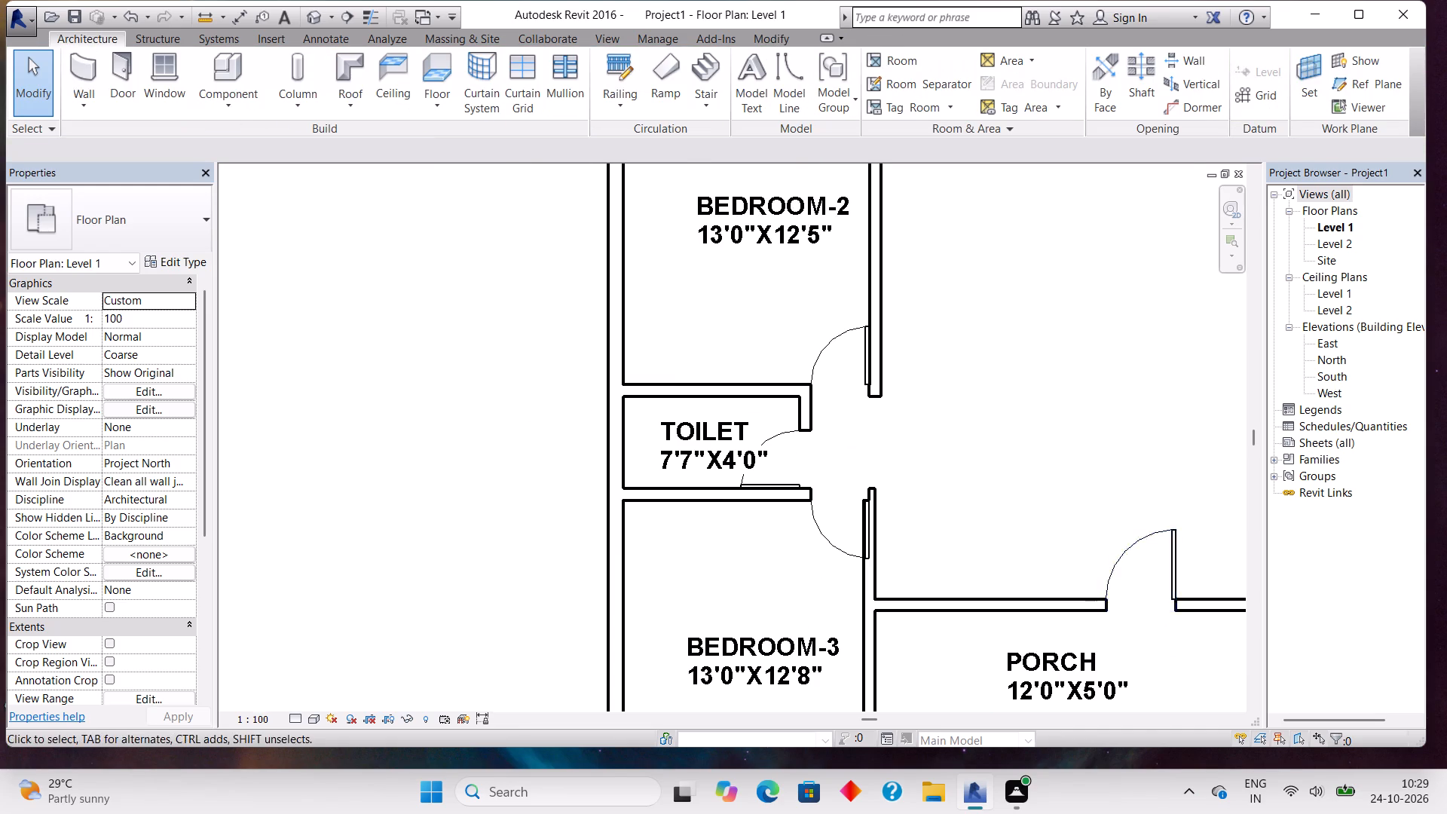
Delete the door tags on the BEDROOM-1 and BEDROOM-4 doors, keeping the doors themselves.
{"action": "scroll", "coordinate": [975, 530], "scroll_direction": "down", "scroll_amount": 3}
{"action": "middle_click_drag", "start_coordinate": [974, 495], "coordinate": [837, 695]}
{"action": "scroll", "coordinate": [974, 495], "scroll_direction": "up", "scroll_amount": 1}
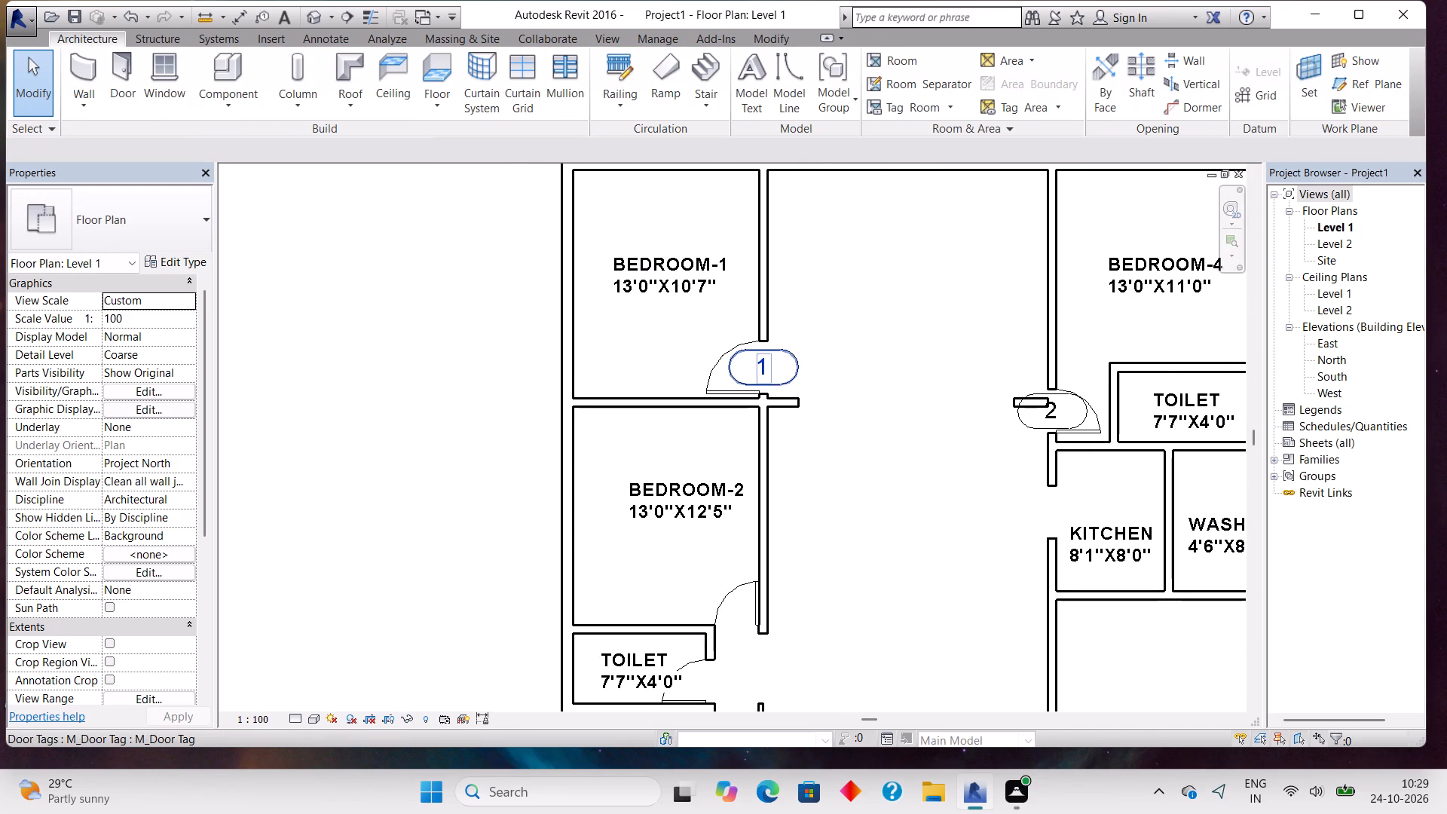
{"action": "left_click", "coordinate": [786, 376]}
{"action": "key", "text": "Delete"}
{"action": "left_click", "coordinate": [1023, 419]}
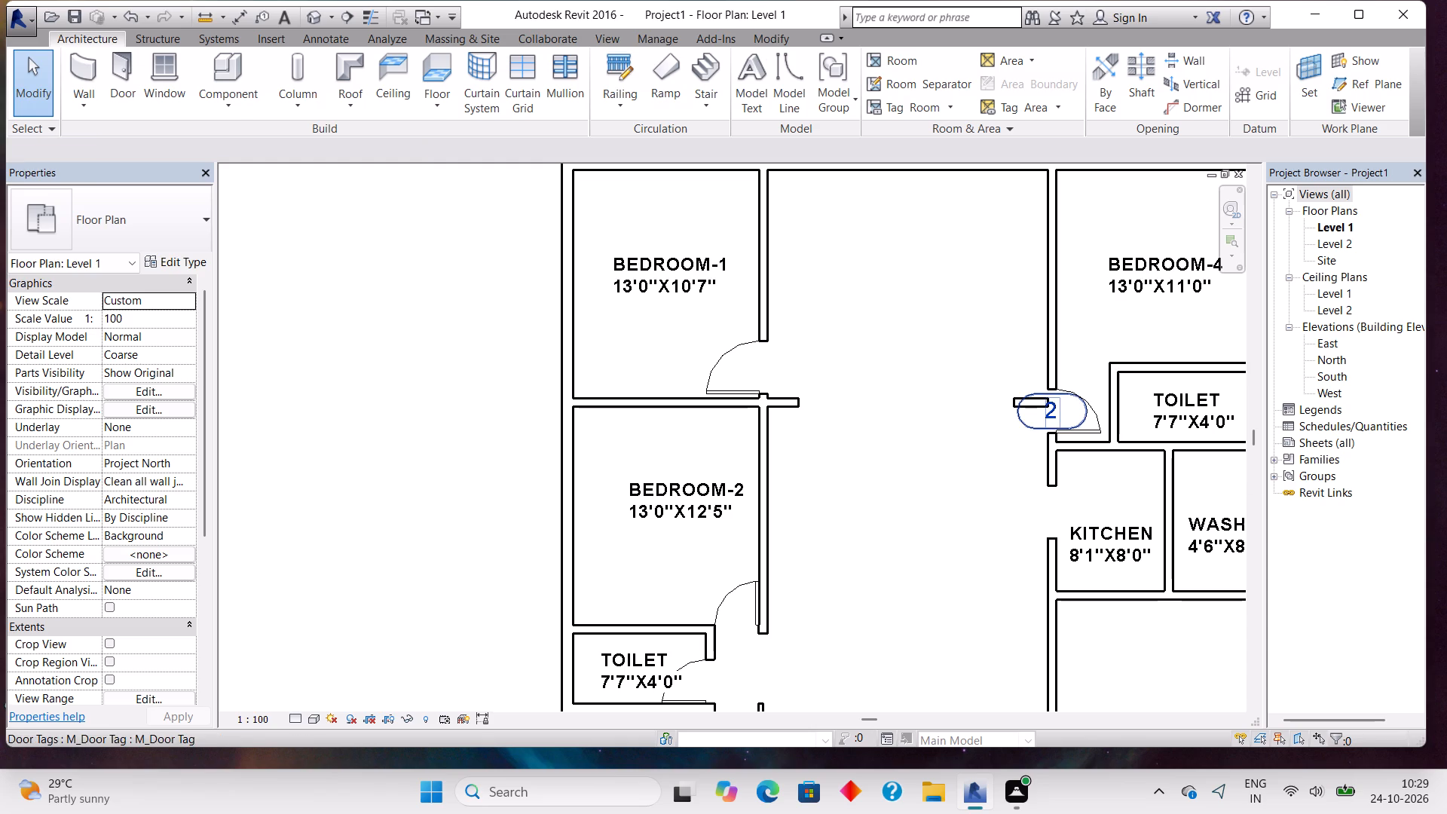
{"action": "key", "text": "Delete"}
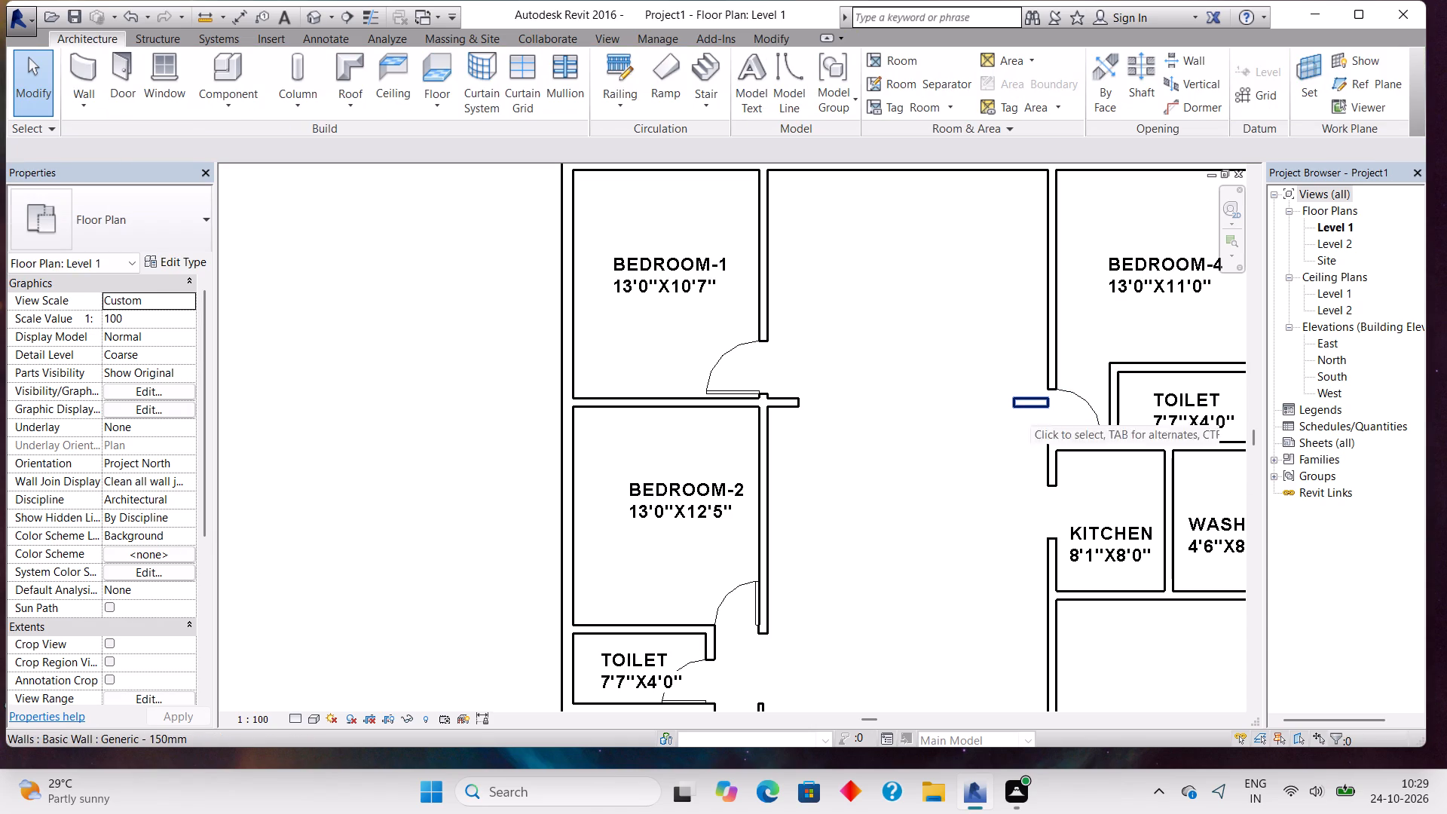
Nudge BEDROOM-4's door two increments down along its wall, closer to the wall above the KITCHEN.
{"action": "scroll", "coordinate": [1036, 393], "scroll_direction": "up", "scroll_amount": 7}
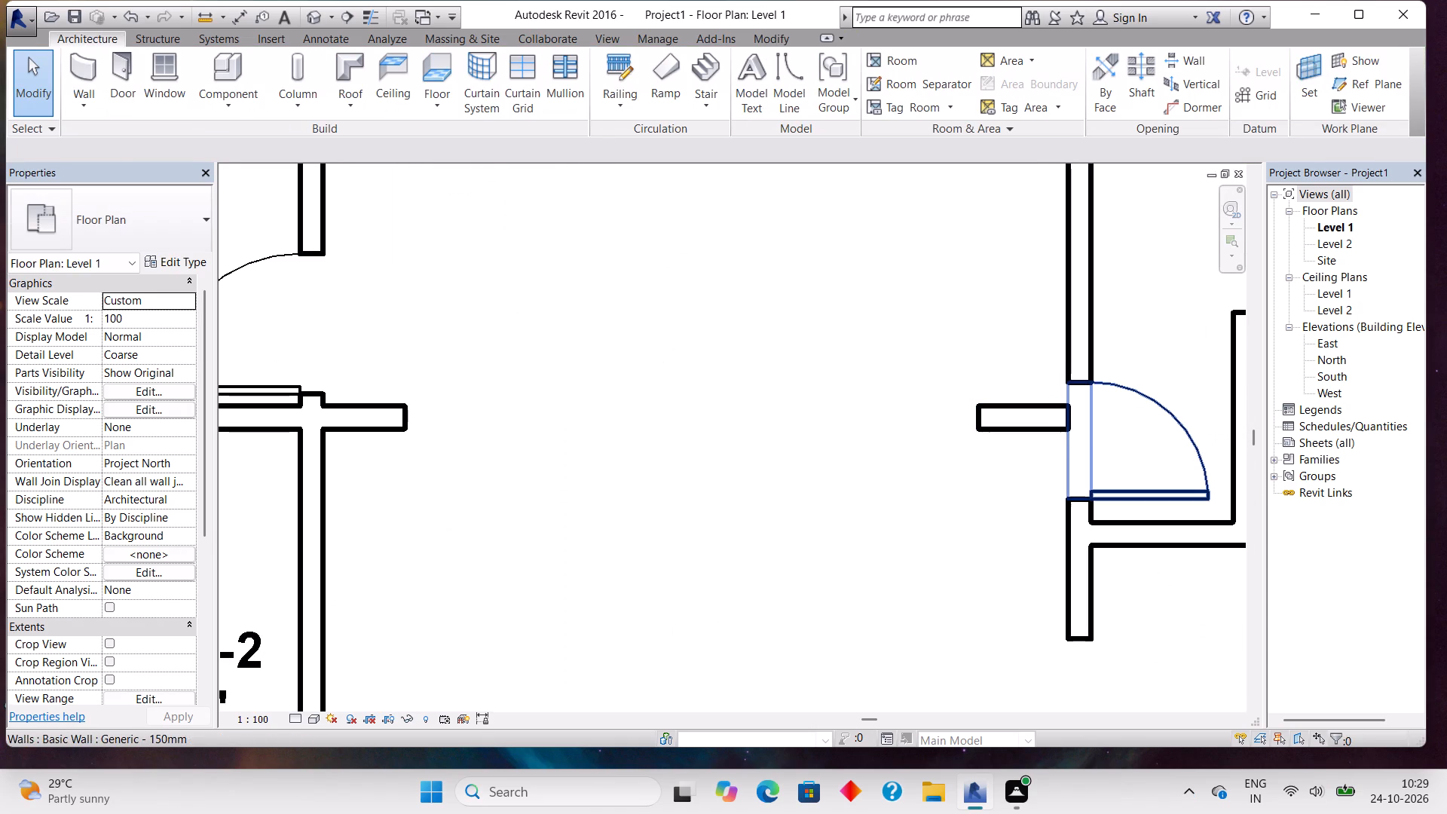
{"action": "left_click", "coordinate": [1090, 476]}
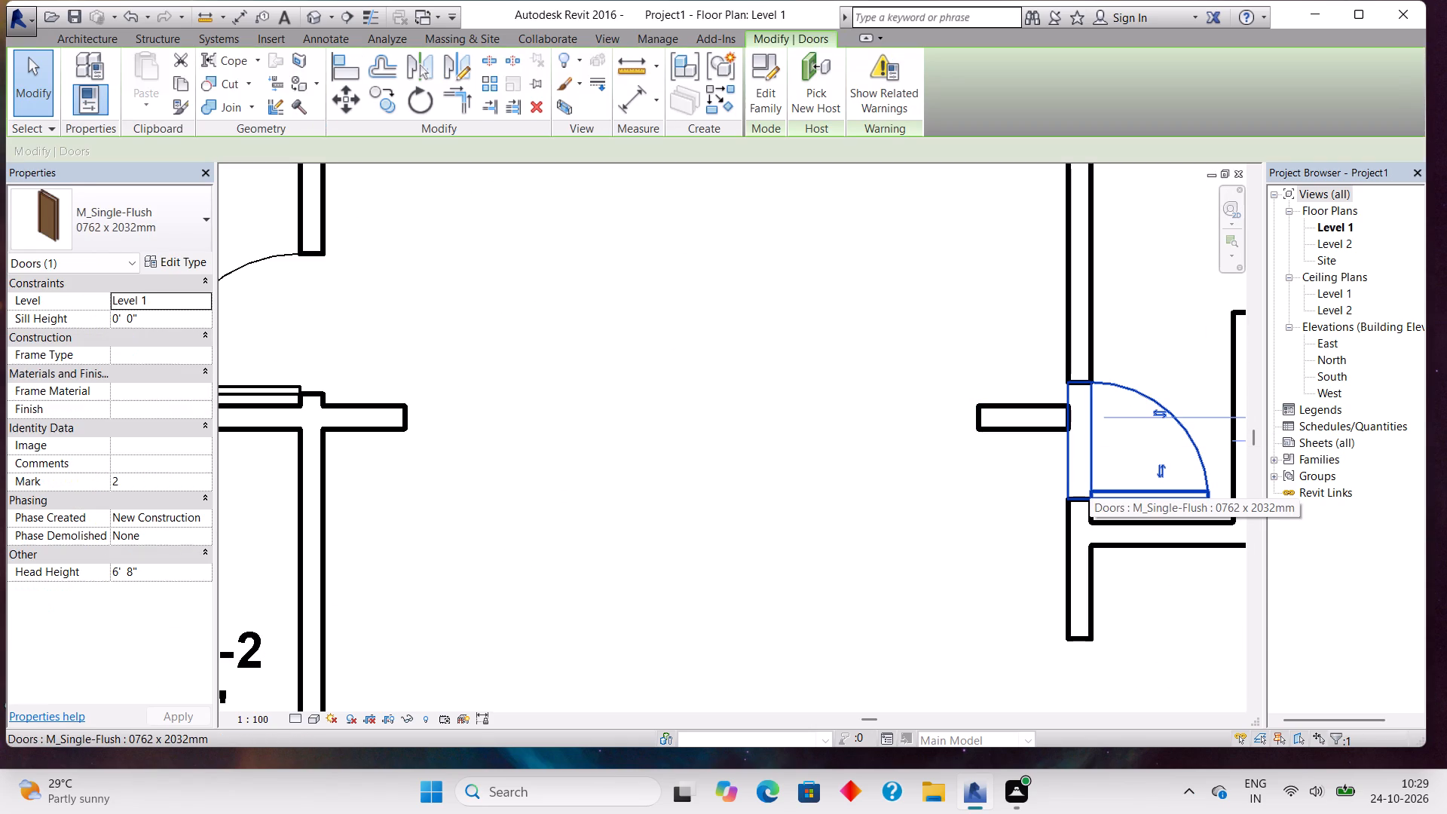
{"action": "key", "text": "Down"}
{"action": "key", "text": "Down"}
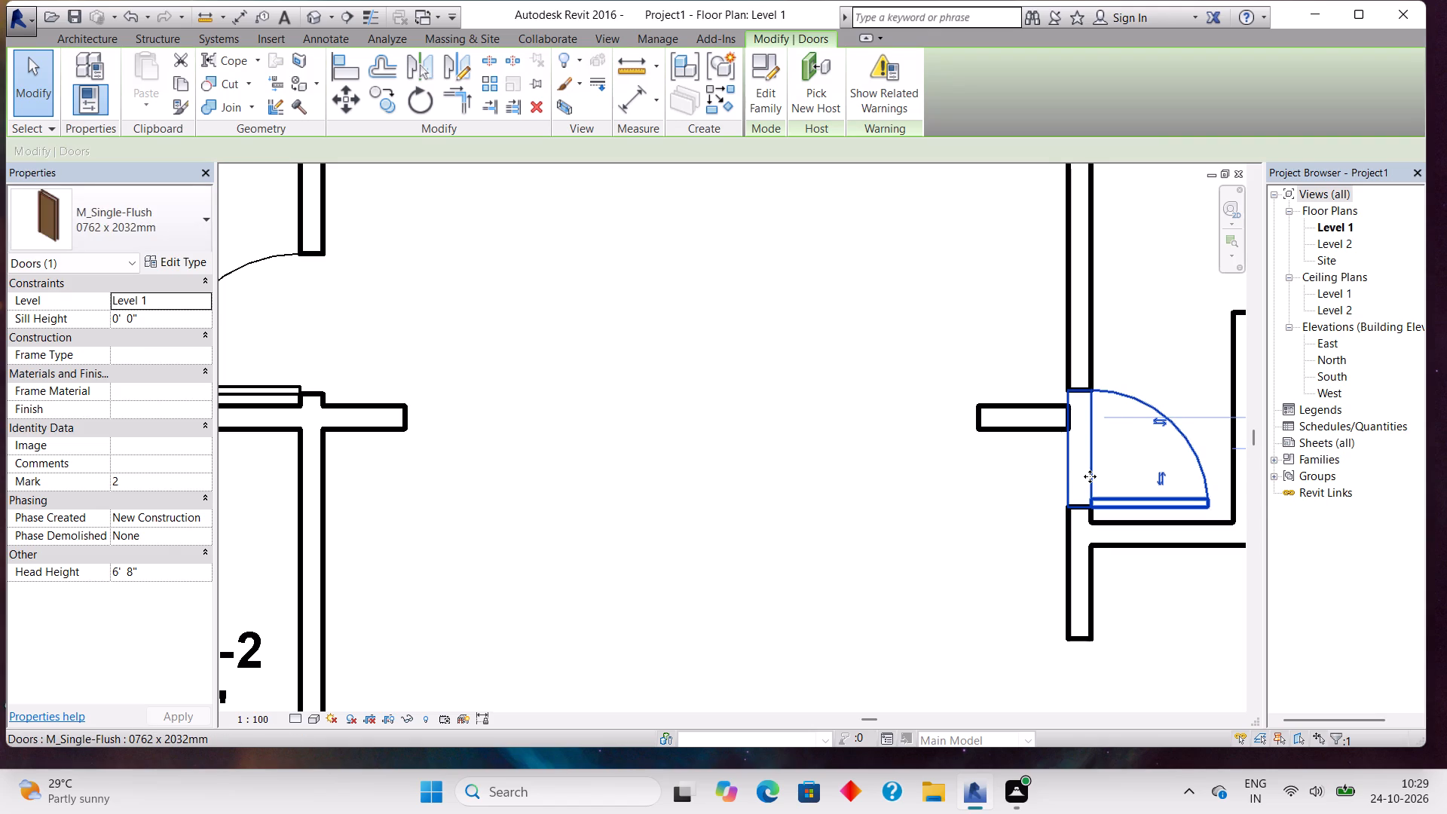
{"action": "key", "text": "Escape"}
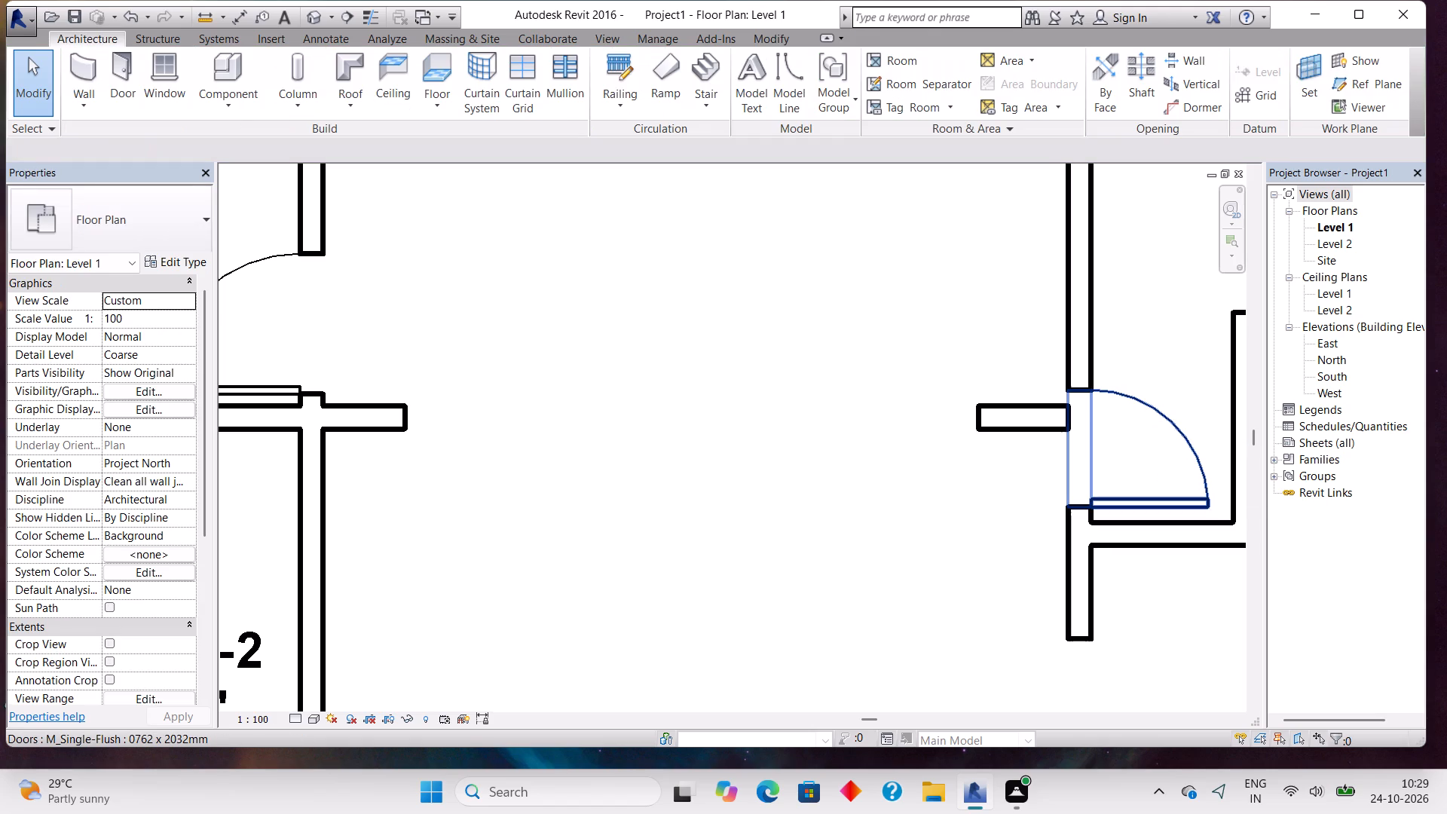
{"action": "key", "text": "Escape"}
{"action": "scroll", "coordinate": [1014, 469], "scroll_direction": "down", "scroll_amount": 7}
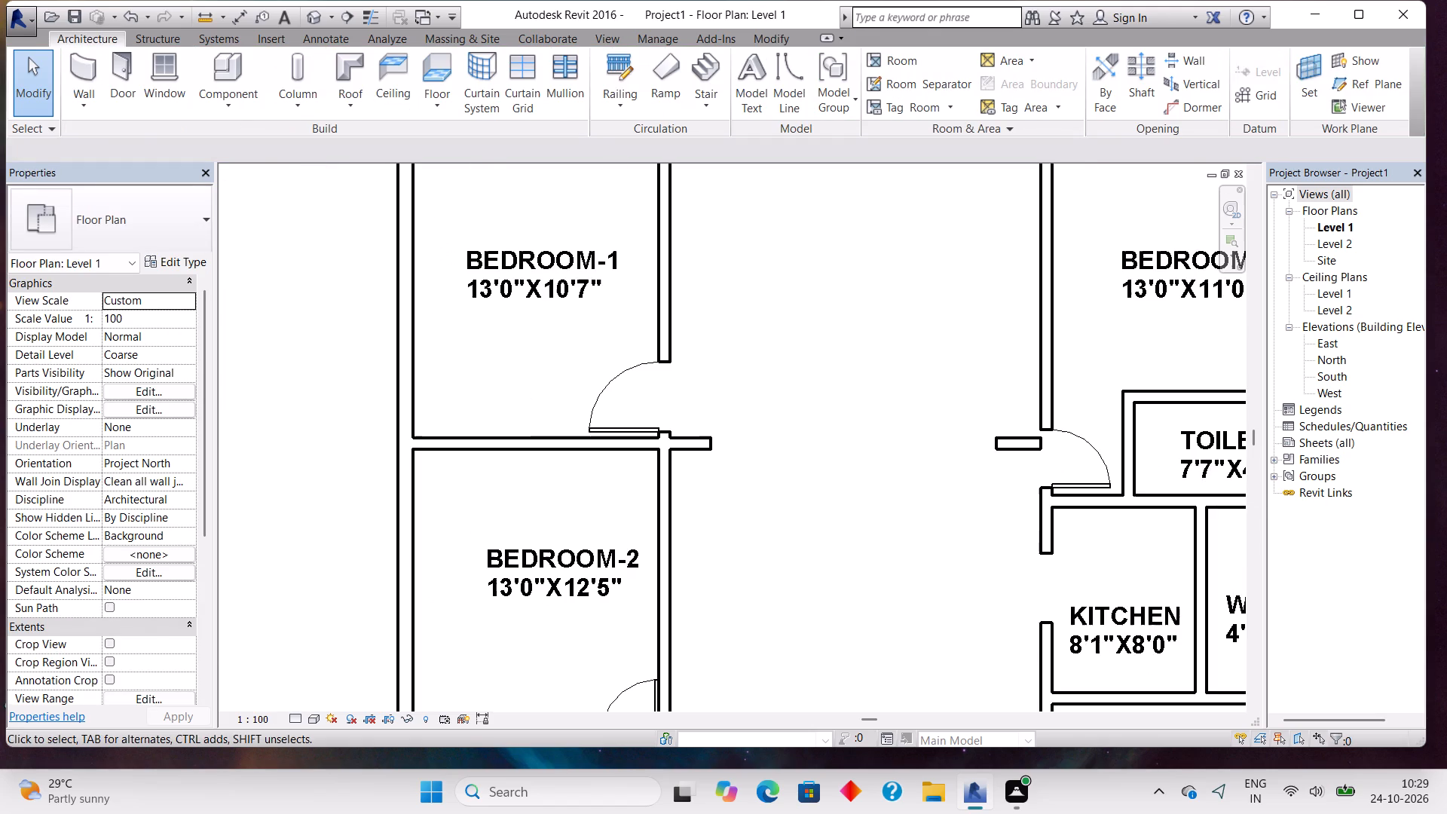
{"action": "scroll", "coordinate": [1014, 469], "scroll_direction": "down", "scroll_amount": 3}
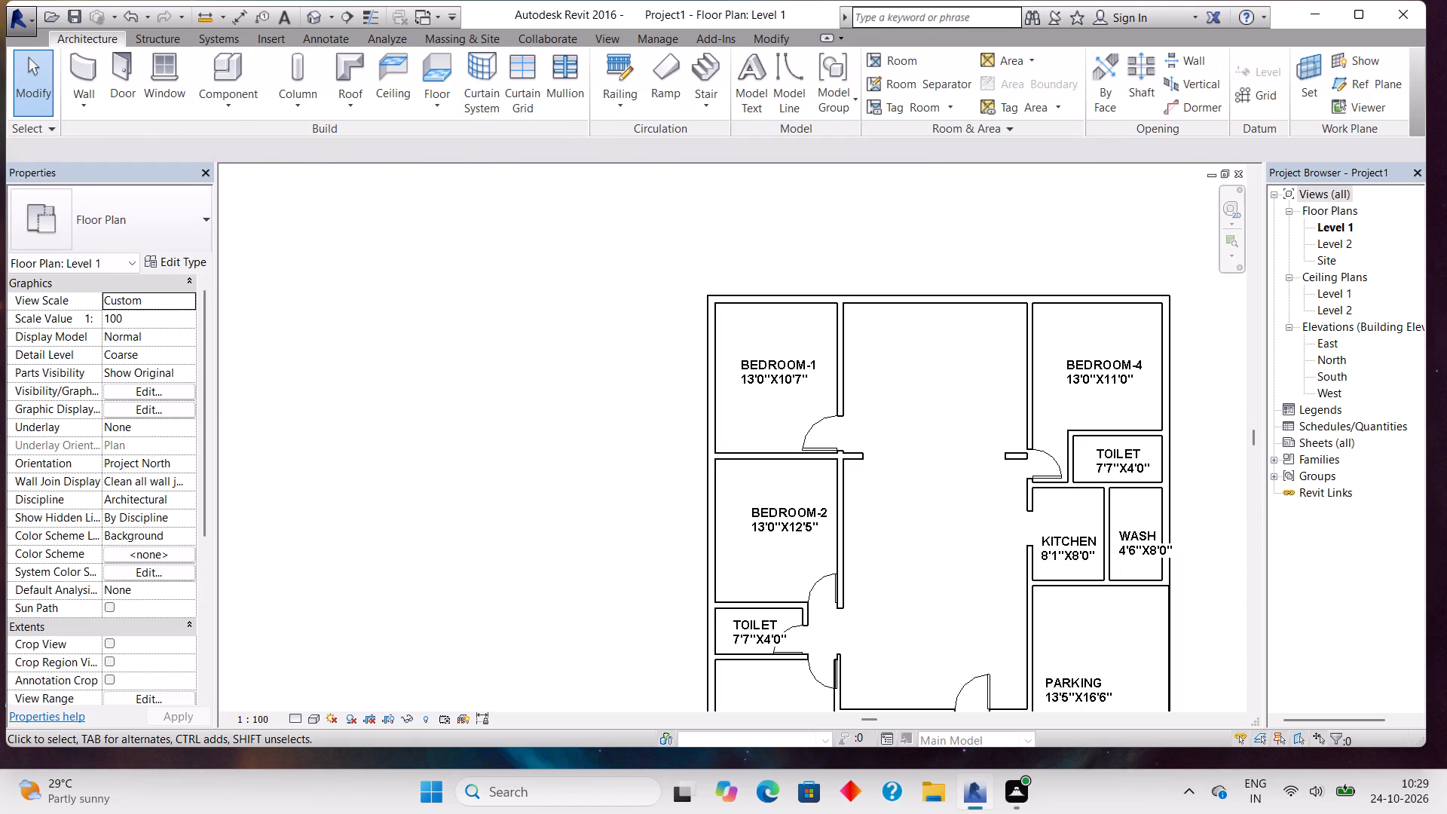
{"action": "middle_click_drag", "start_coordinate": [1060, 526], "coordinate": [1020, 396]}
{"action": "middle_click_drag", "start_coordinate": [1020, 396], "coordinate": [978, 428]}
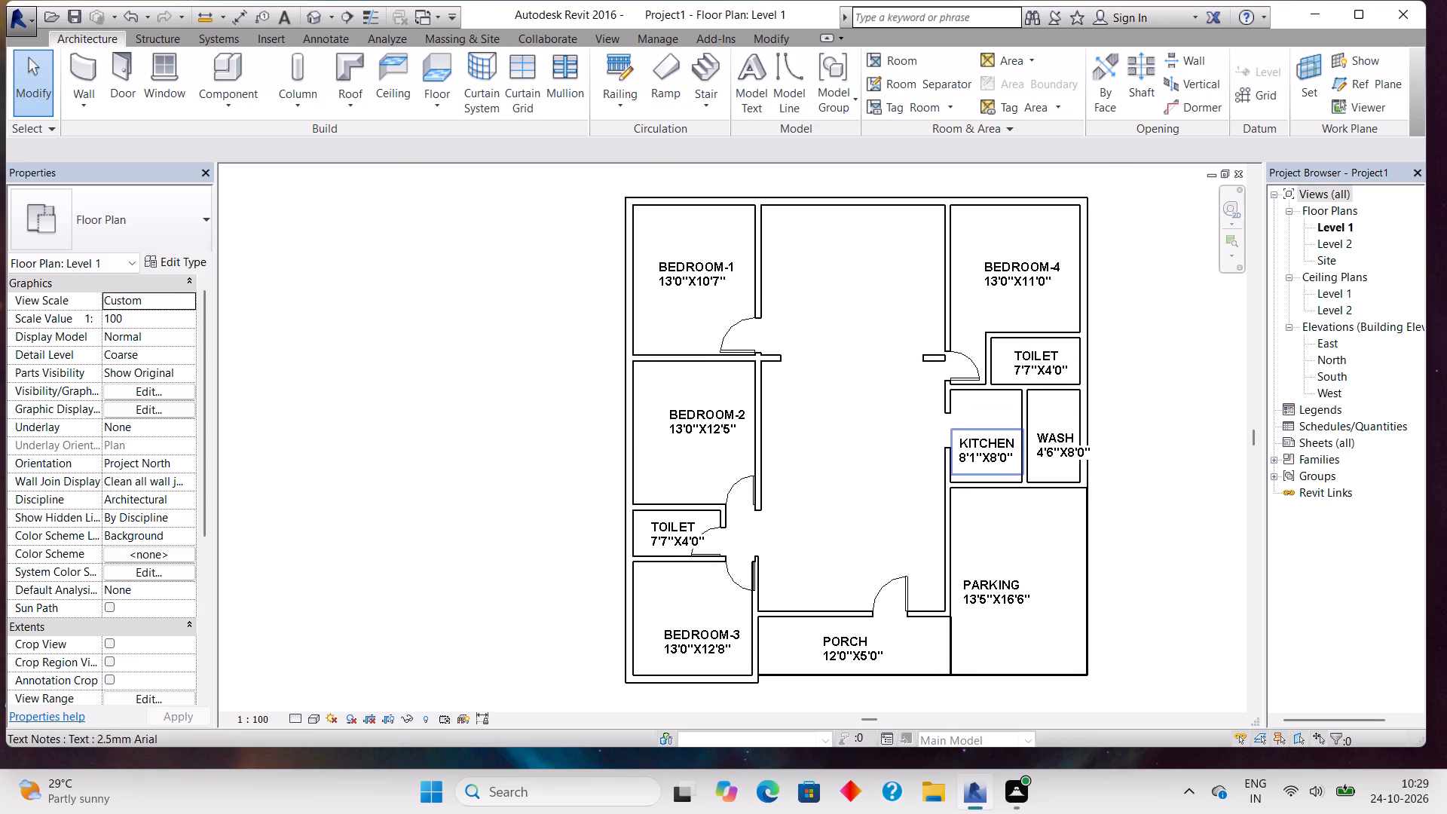
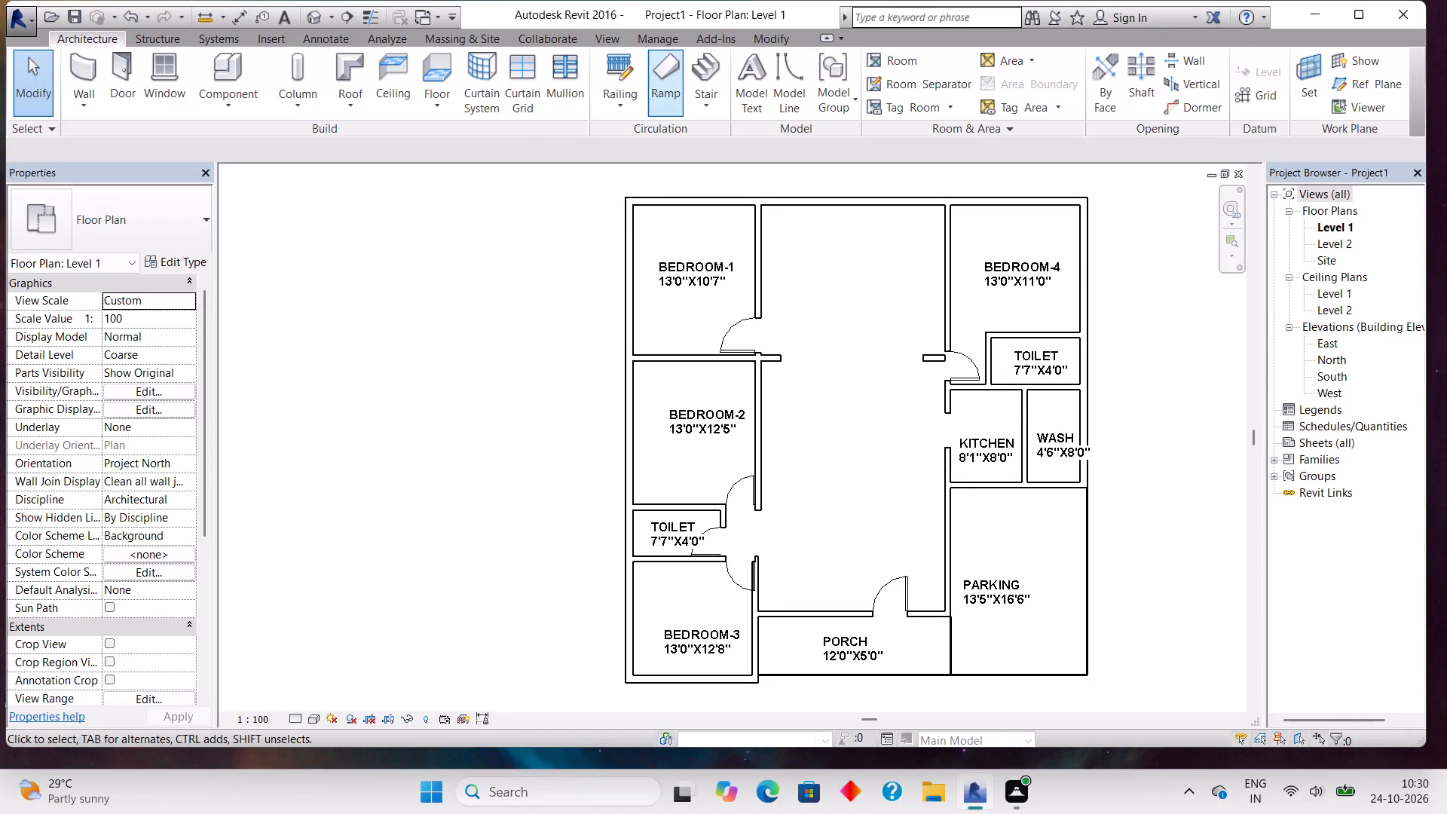
Start a new straight-run Assembled Stair (180mm max riser, 275mm tread) with Base Level Level 1 and Top Level Level 2.
{"action": "left_click", "coordinate": [690, 61]}
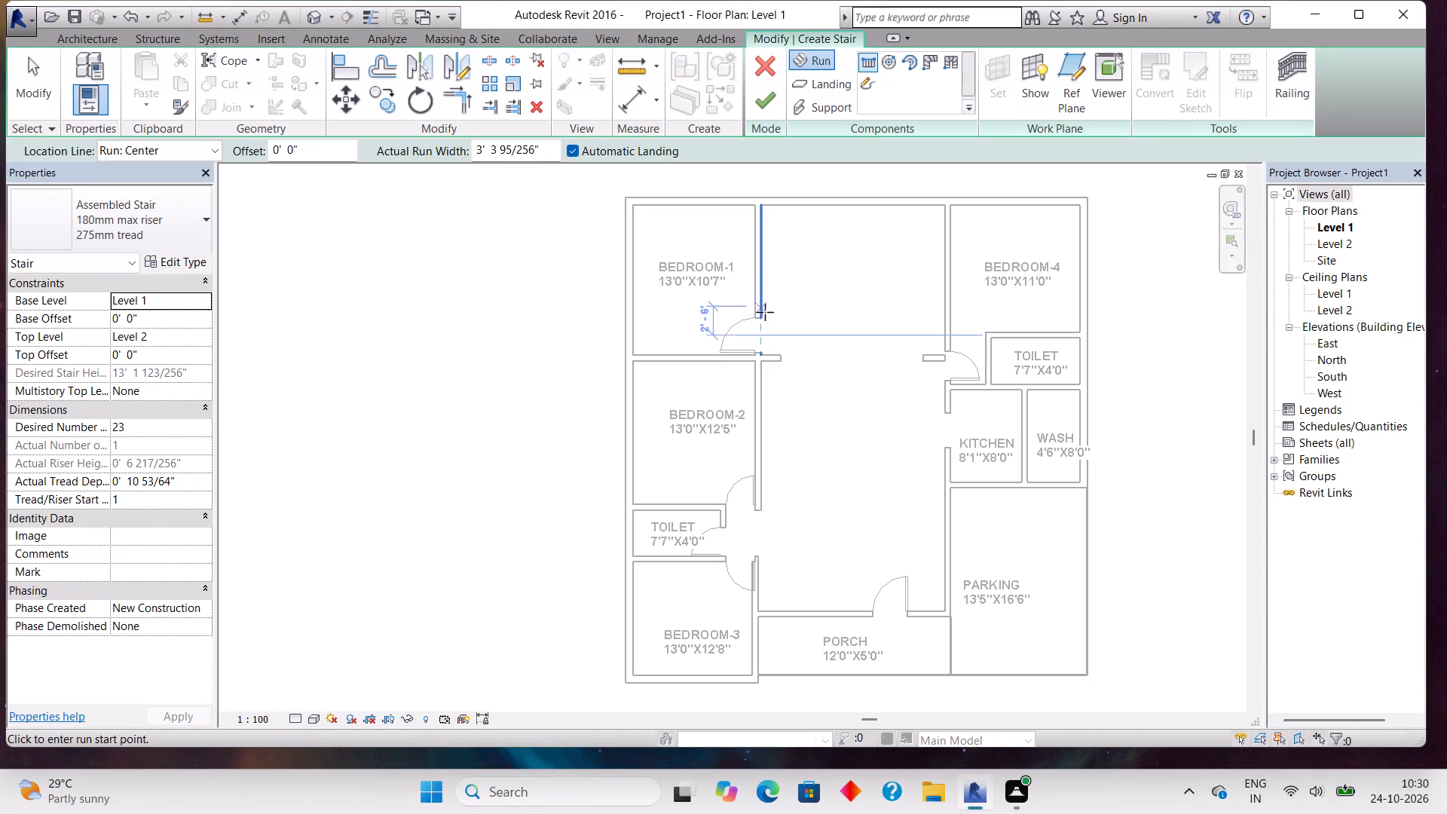
{"action": "scroll", "coordinate": [765, 312], "scroll_direction": "up", "scroll_amount": 5}
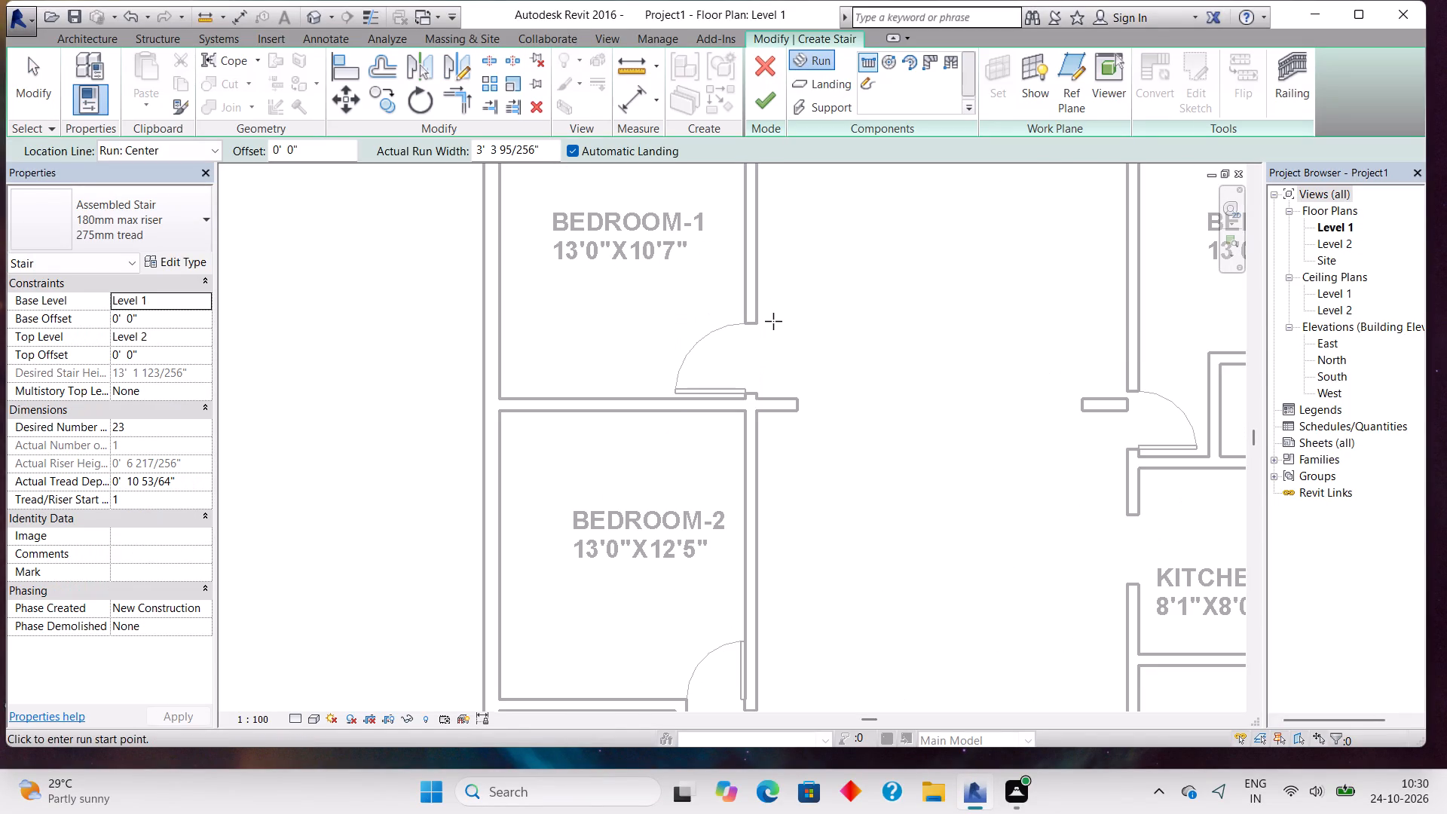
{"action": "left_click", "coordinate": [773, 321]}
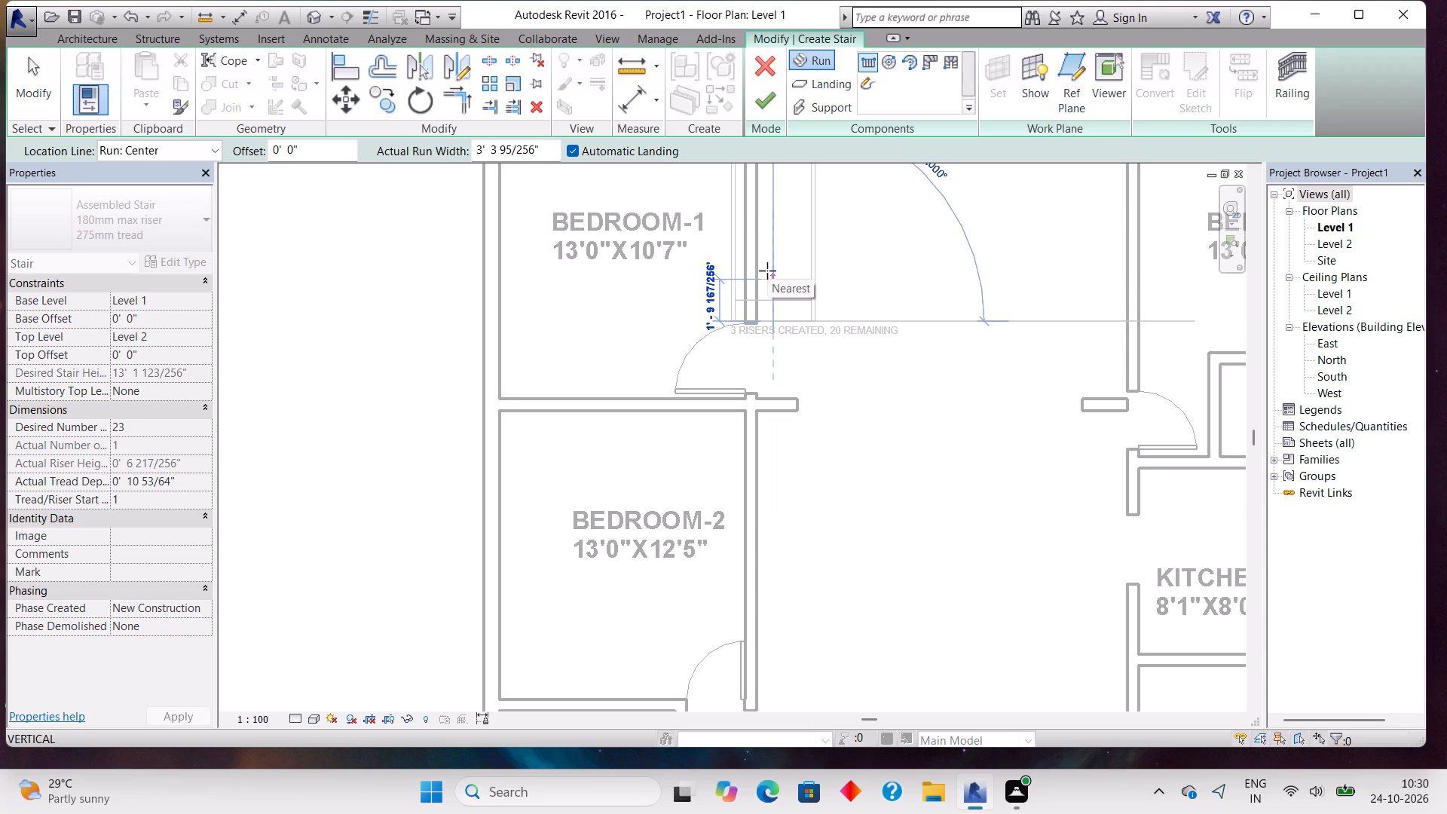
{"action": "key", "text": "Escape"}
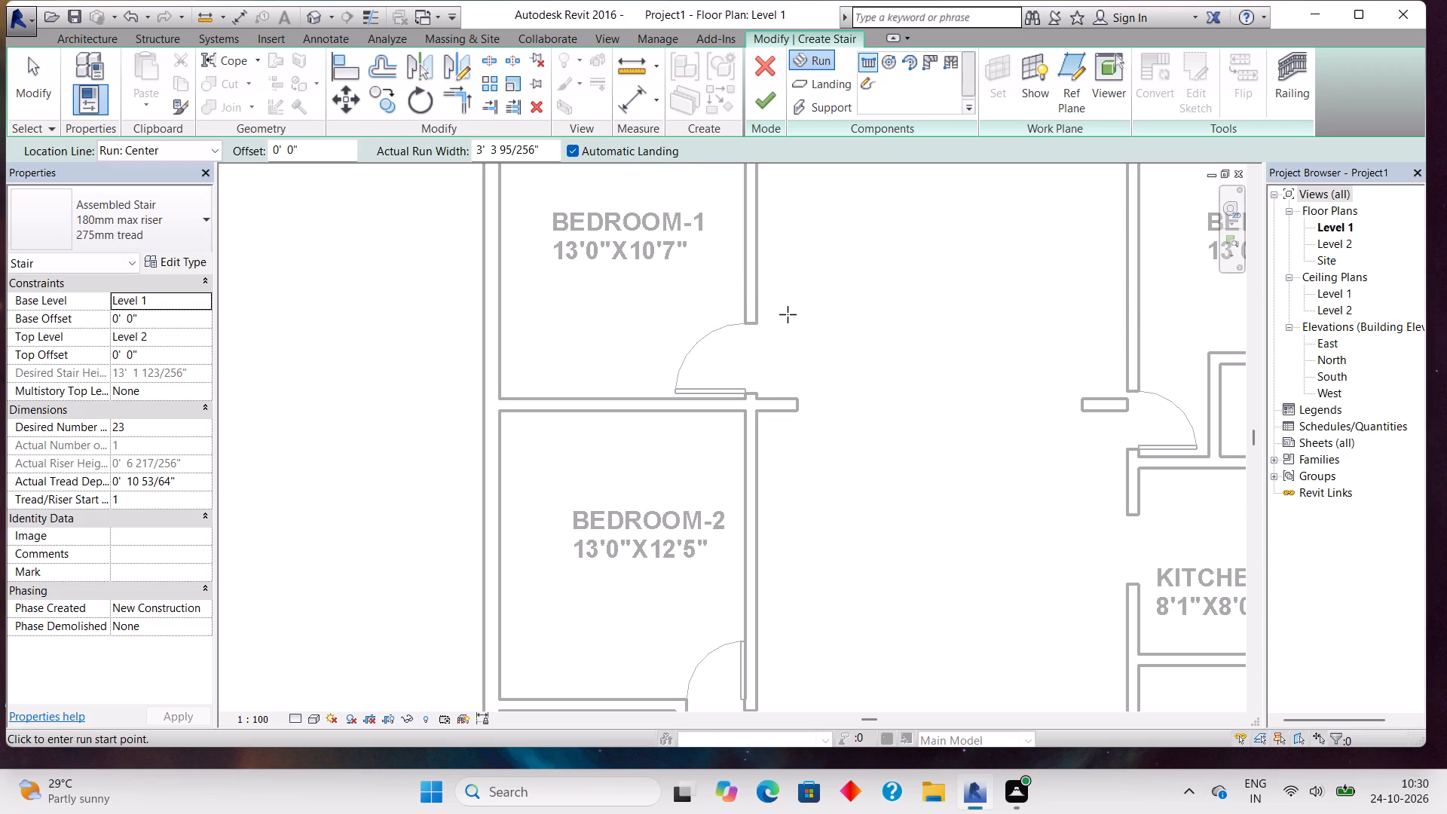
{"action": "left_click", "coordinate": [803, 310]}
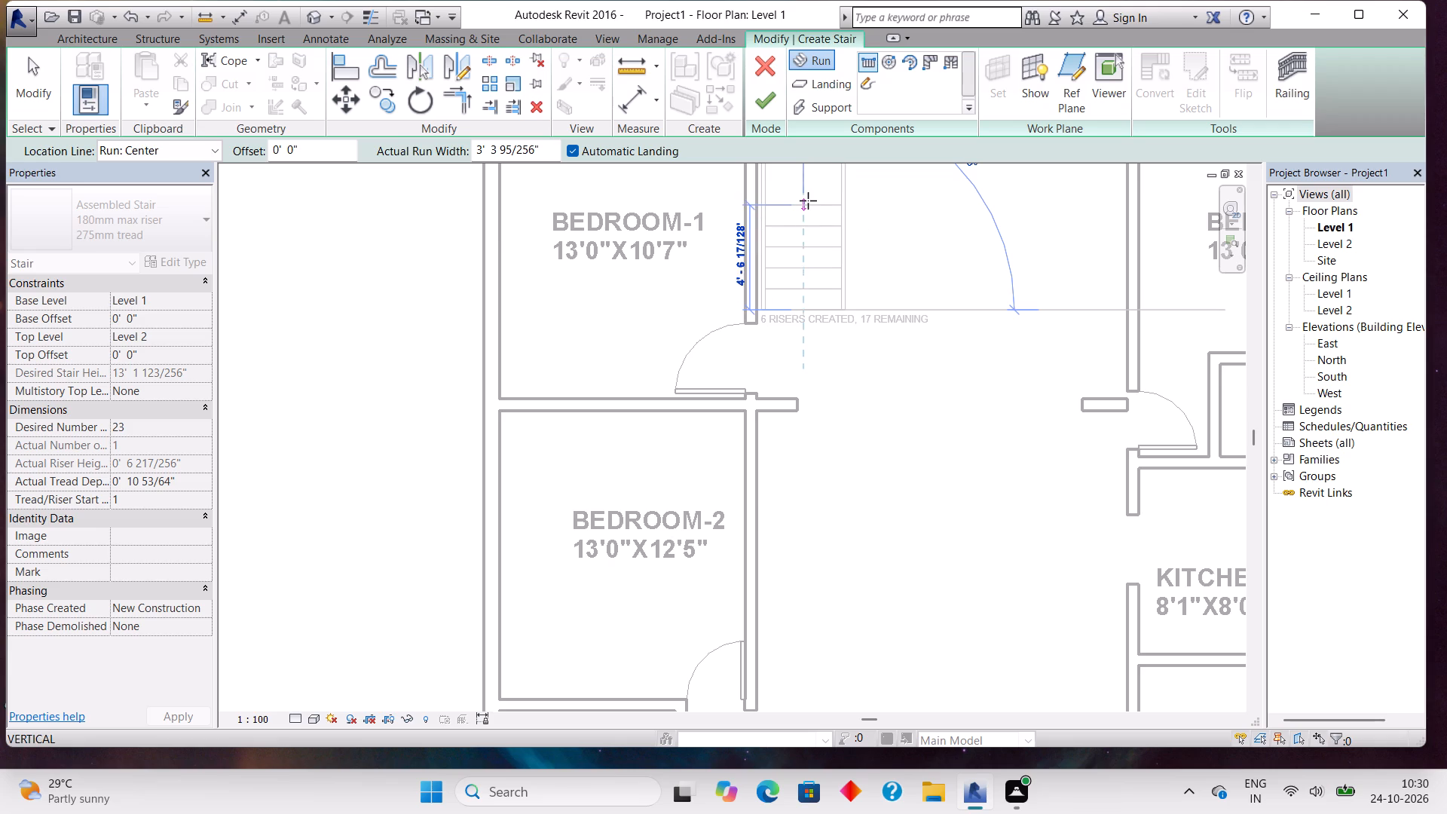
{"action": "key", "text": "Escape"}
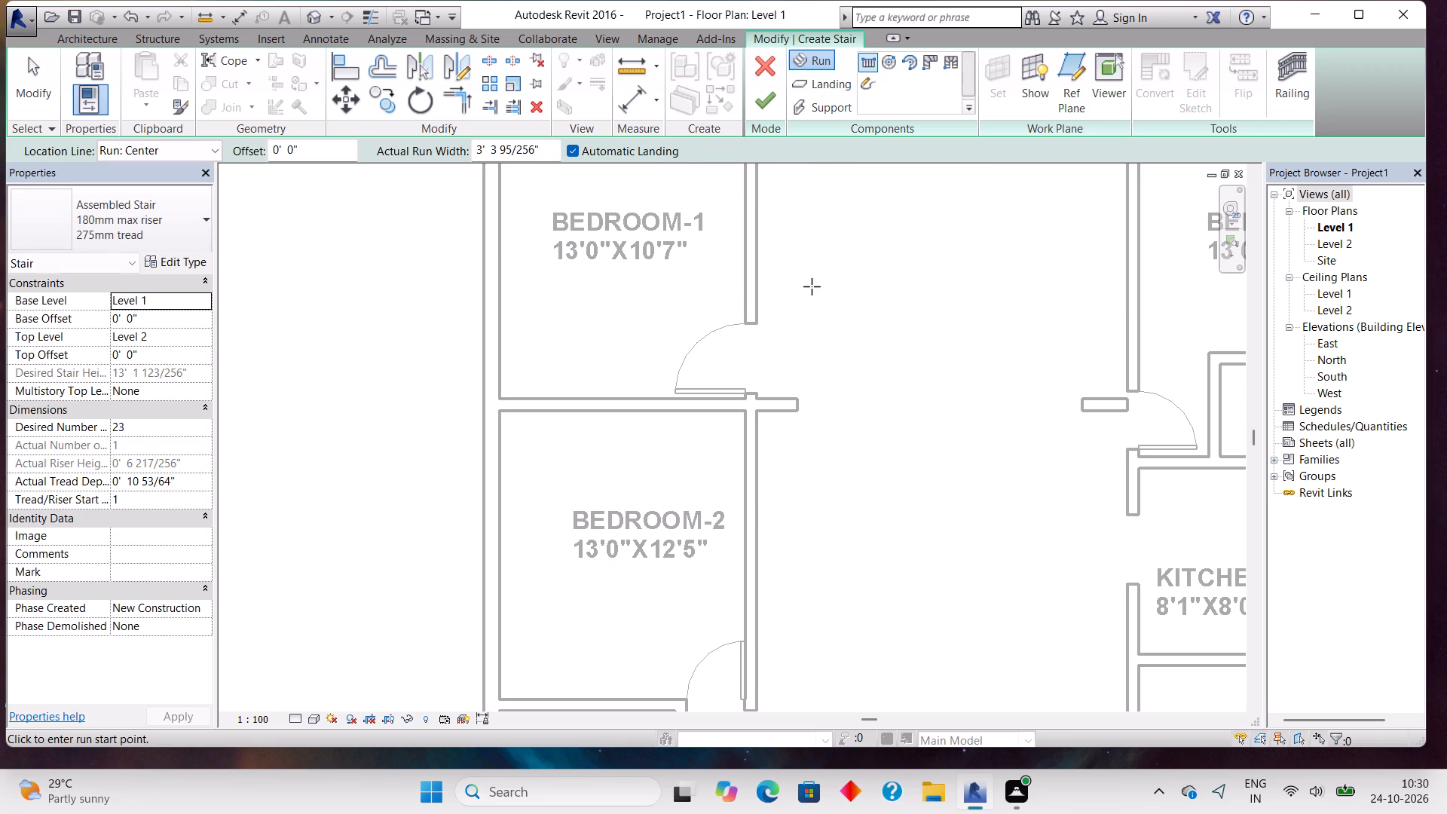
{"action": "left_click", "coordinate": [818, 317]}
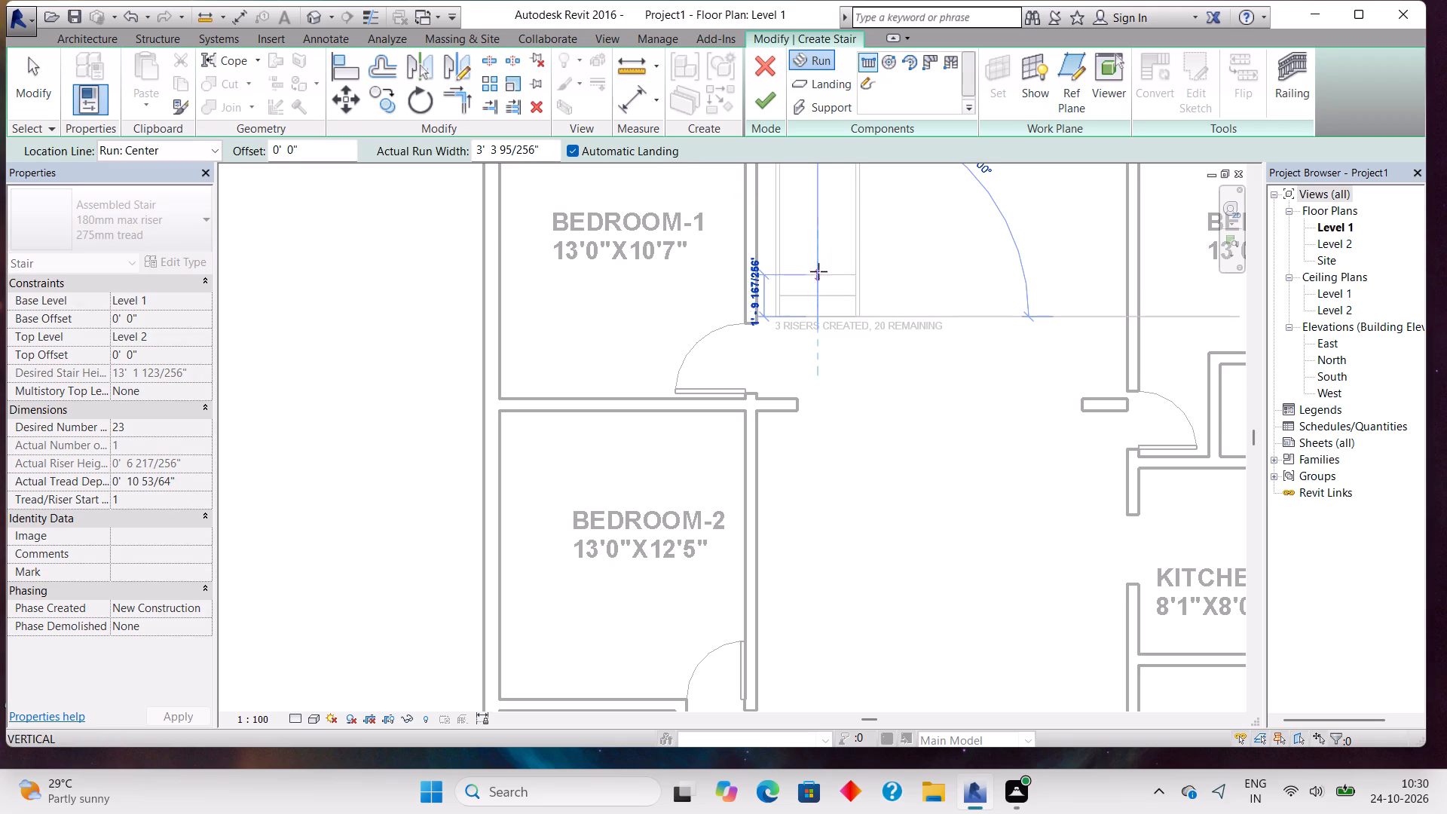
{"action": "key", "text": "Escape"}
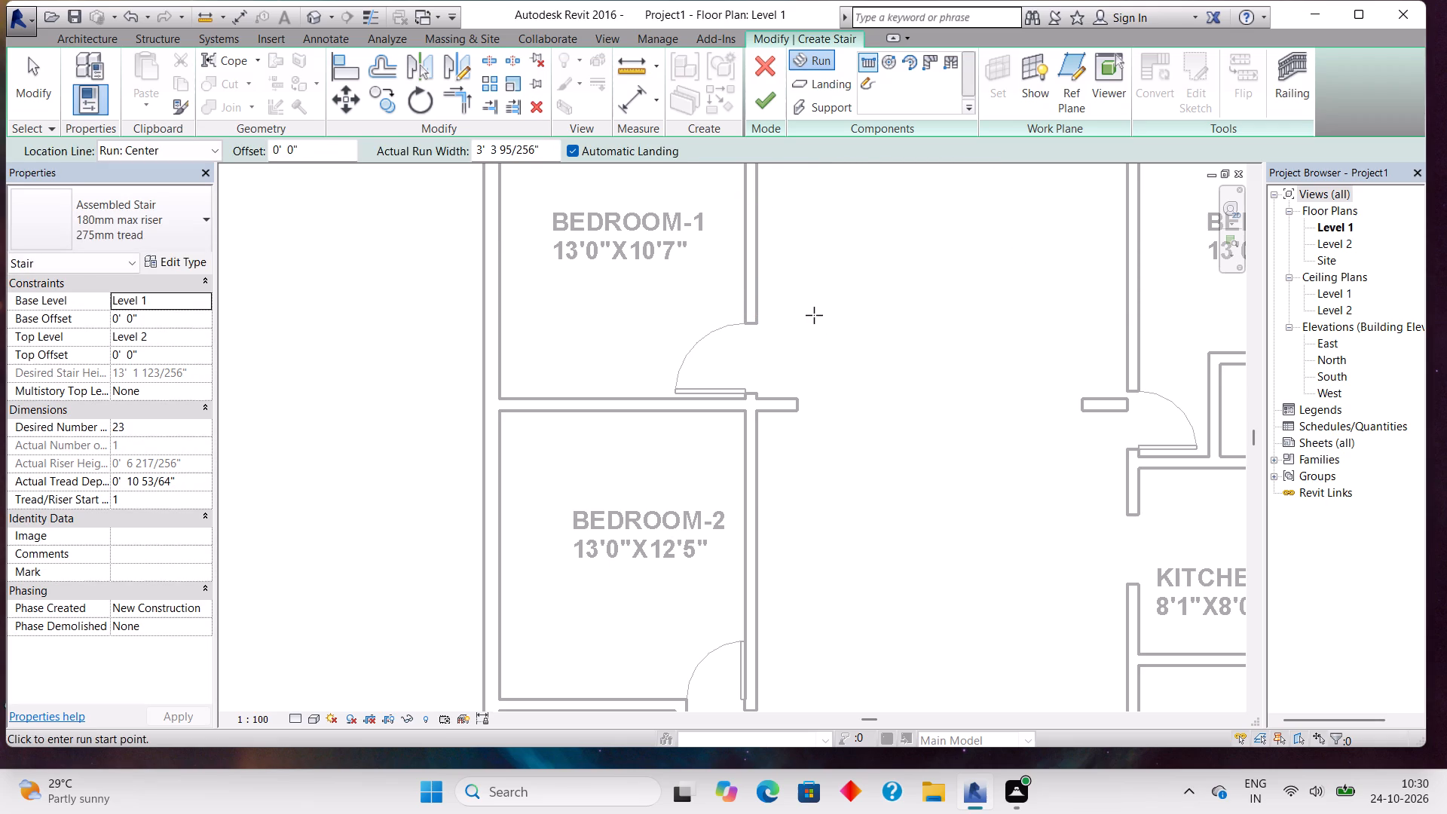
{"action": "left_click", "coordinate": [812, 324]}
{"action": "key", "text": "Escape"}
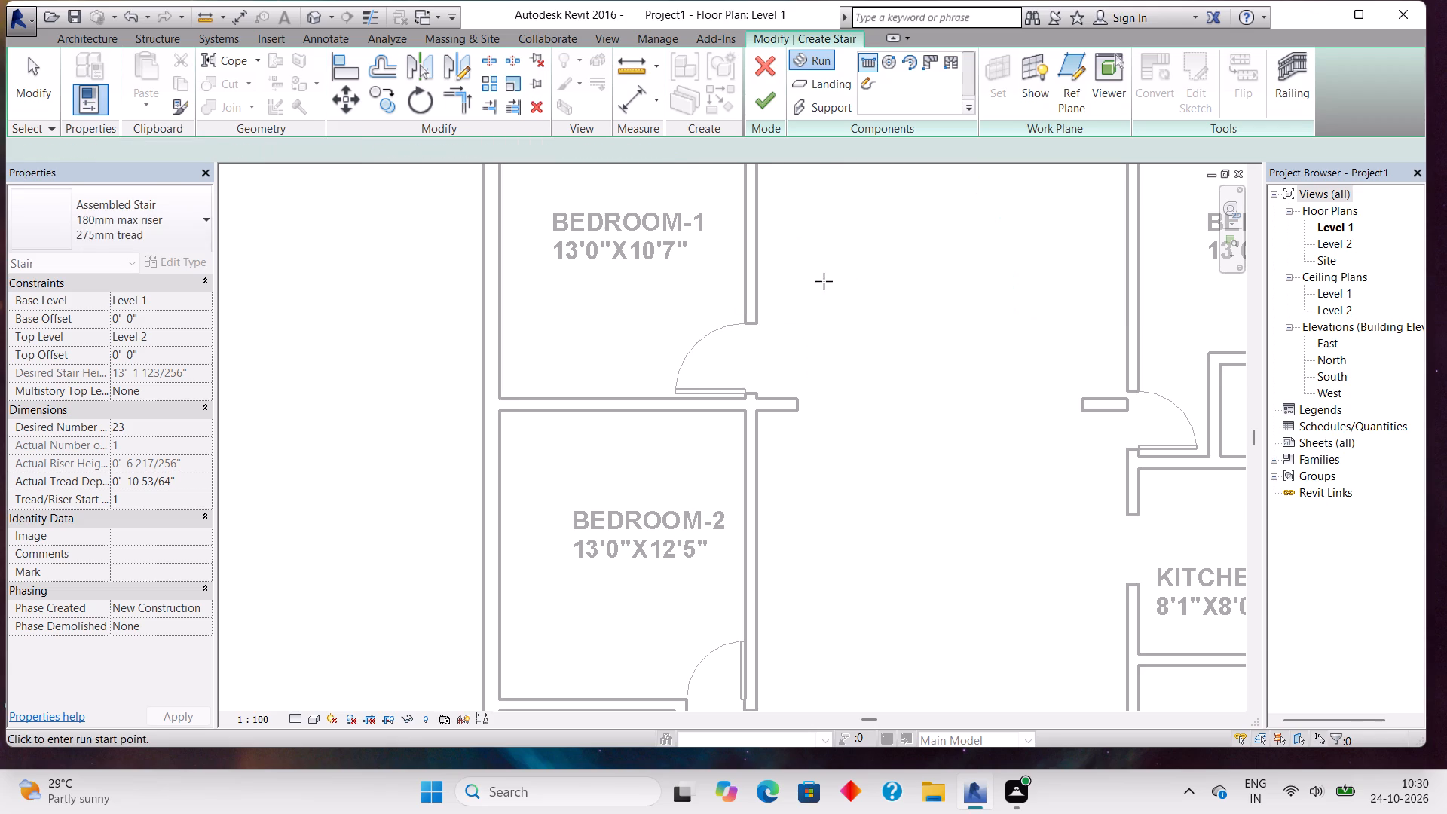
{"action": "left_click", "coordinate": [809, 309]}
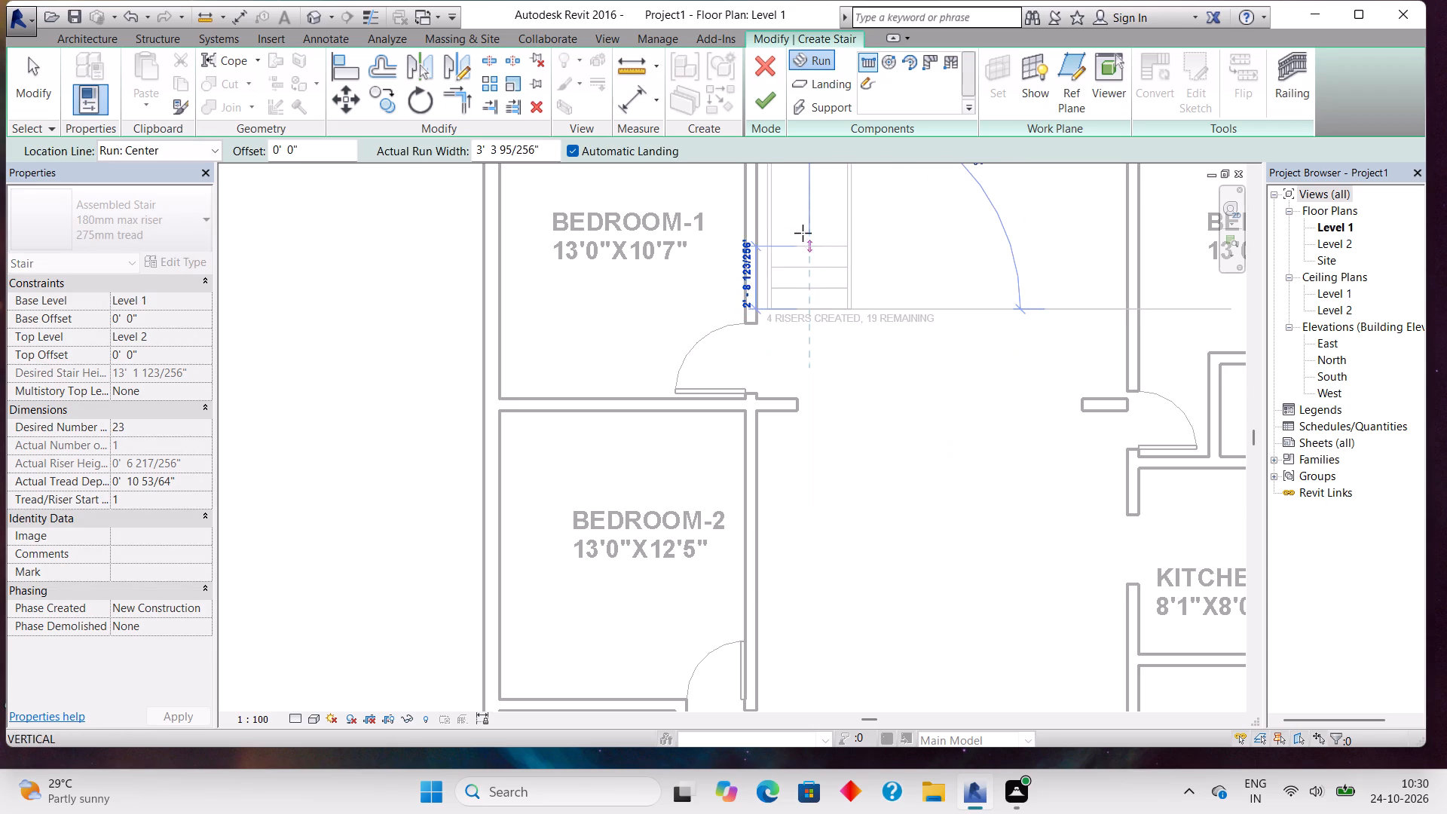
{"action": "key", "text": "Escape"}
Draw two parallel 7-riser stair runs between BEDROOM-1 and BEDROOM-4, each about 5'4" long, joined by an automatic landing near the exterior wall.
{"action": "left_click", "coordinate": [800, 312]}
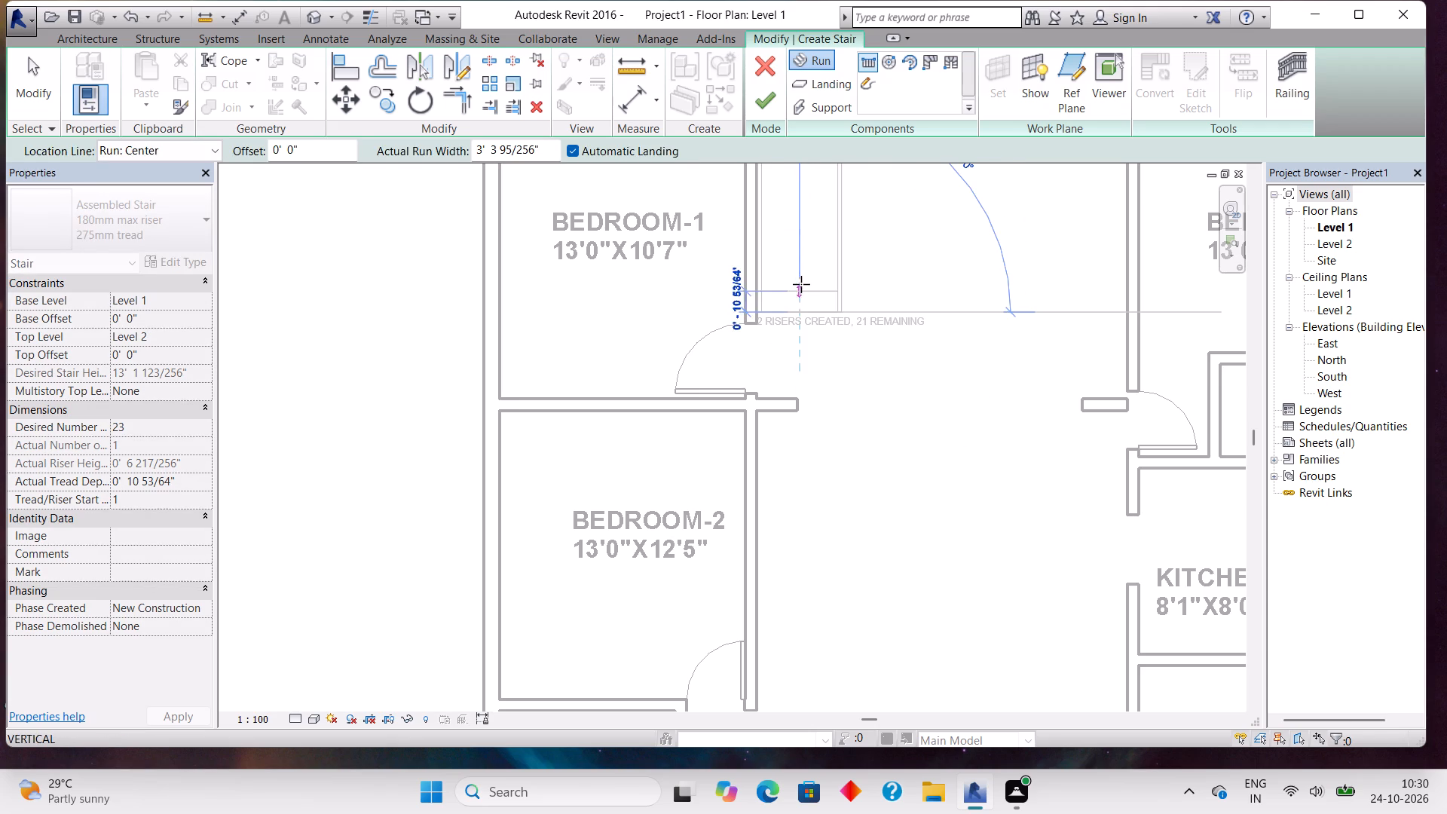
{"action": "middle_click_drag", "start_coordinate": [797, 225], "coordinate": [811, 399]}
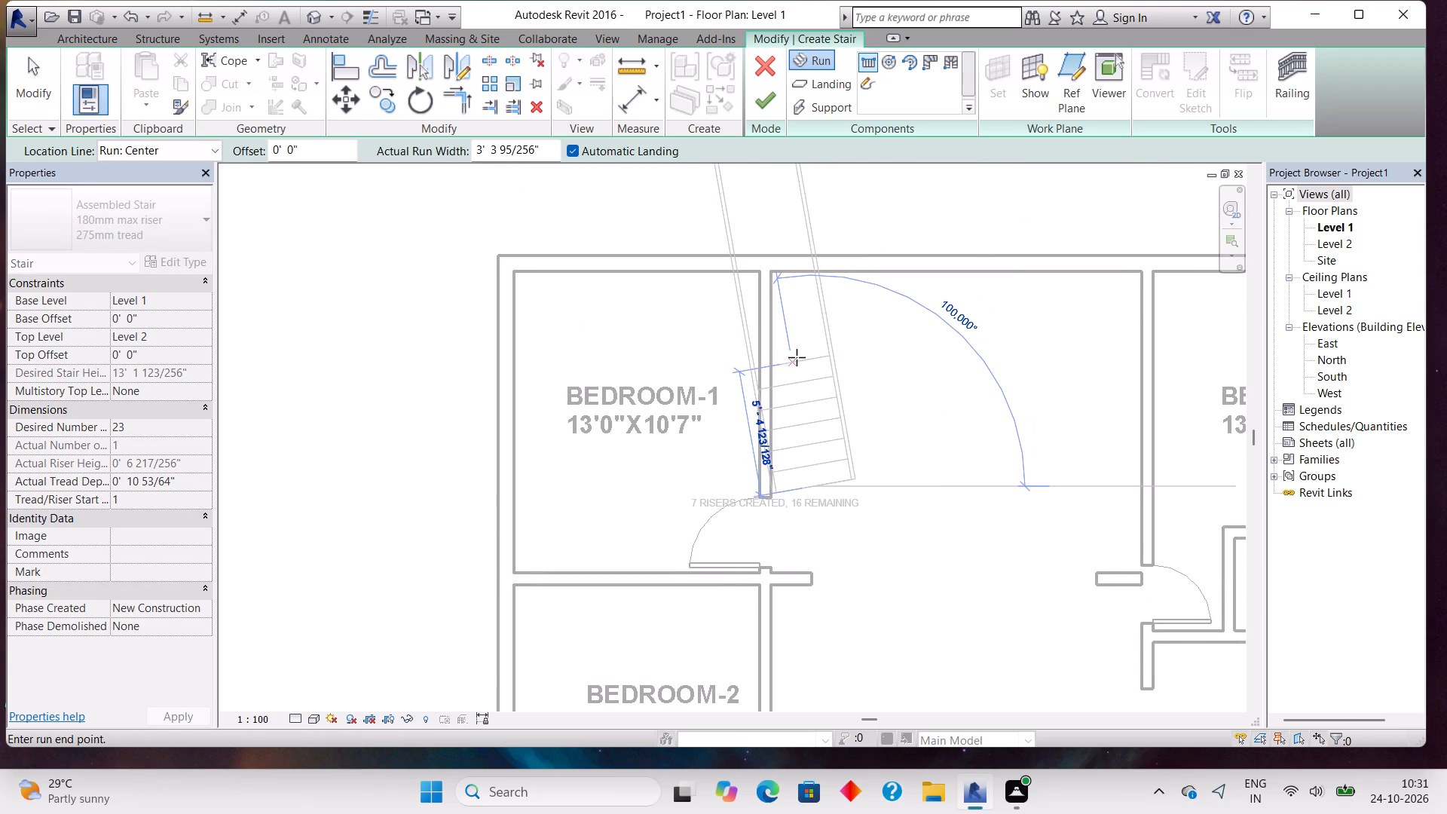
{"action": "scroll", "coordinate": [812, 366], "scroll_direction": "up", "scroll_amount": 1}
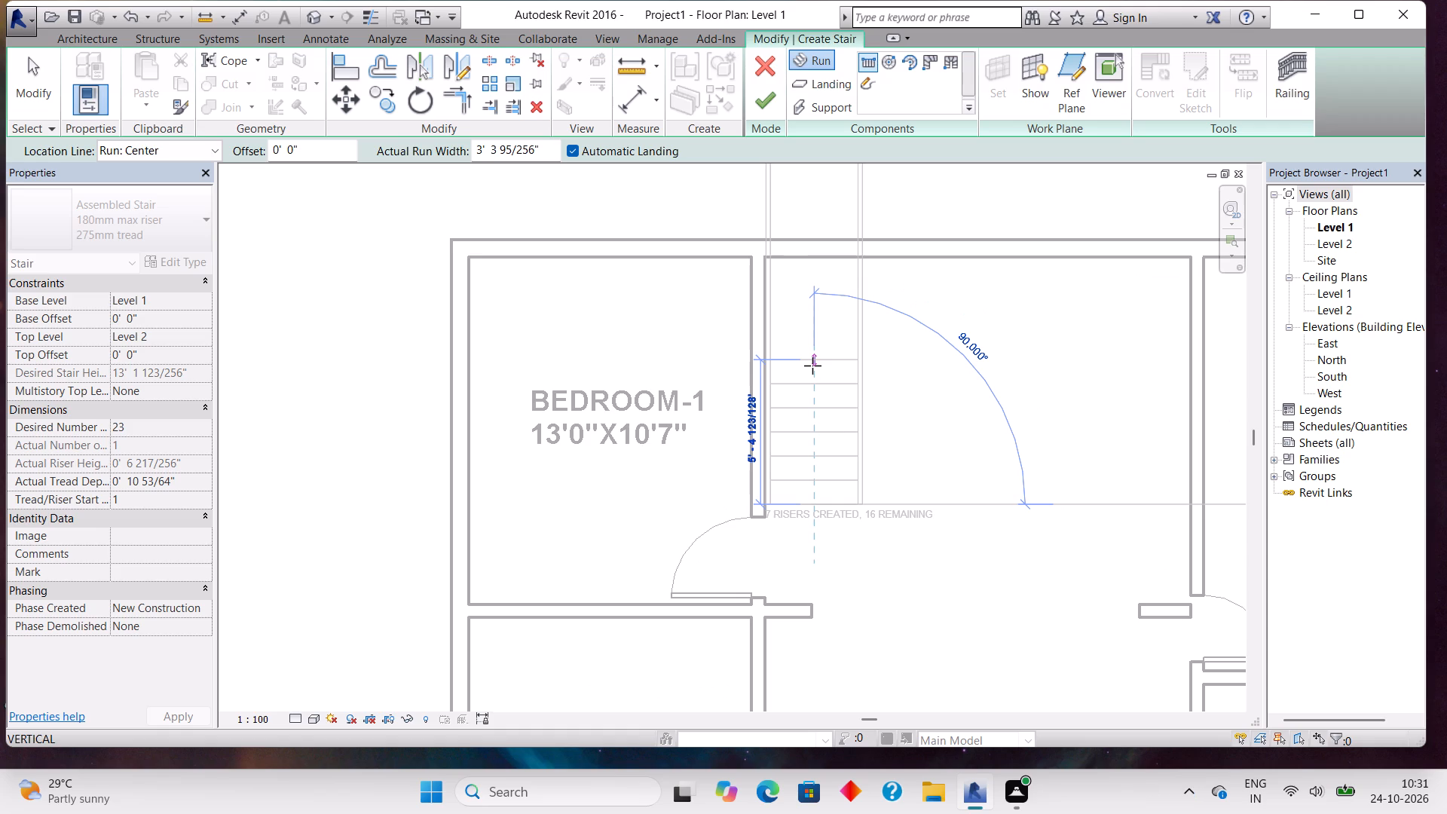
{"action": "left_click", "coordinate": [812, 366]}
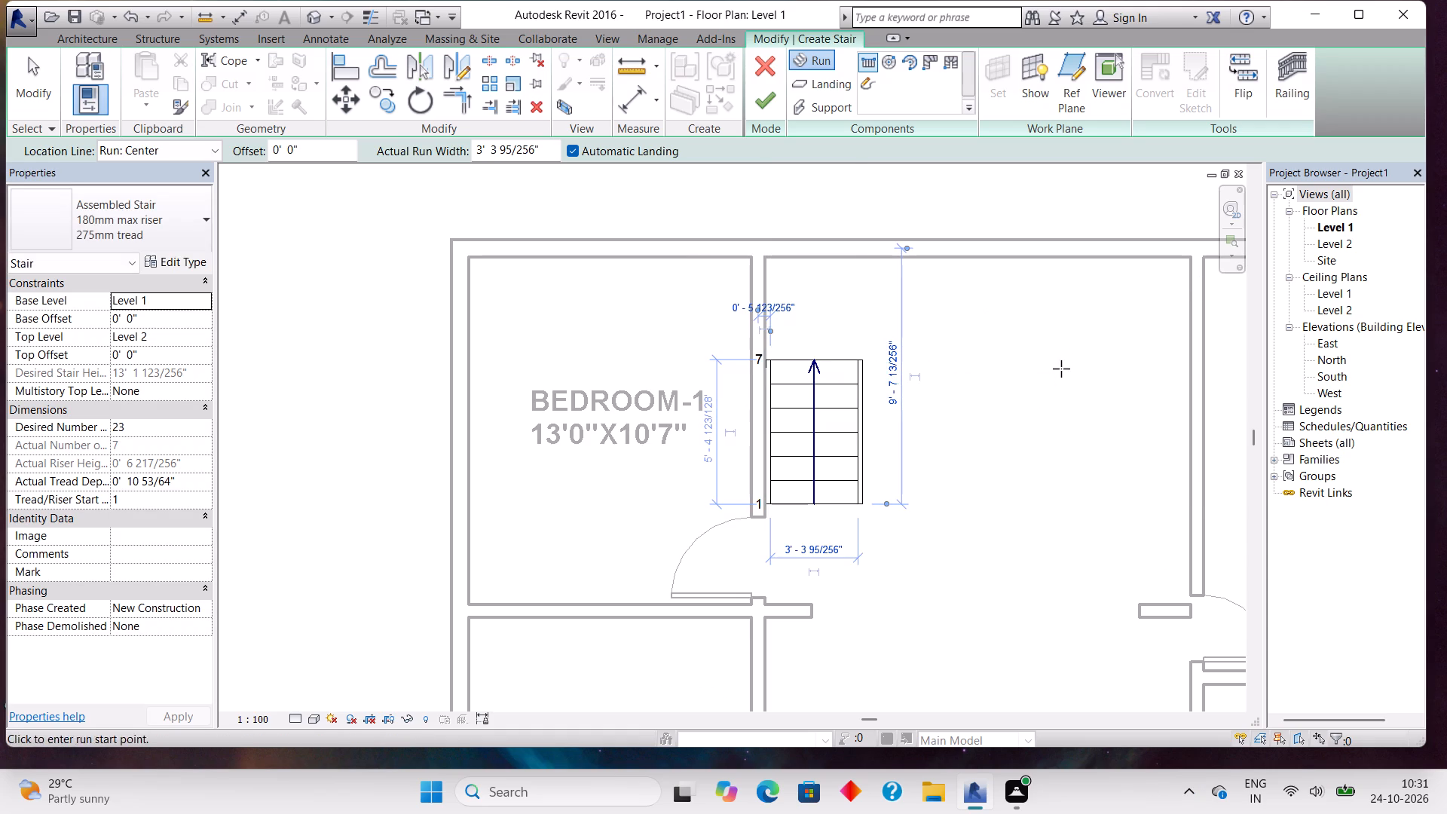
{"action": "left_click", "coordinate": [1063, 366]}
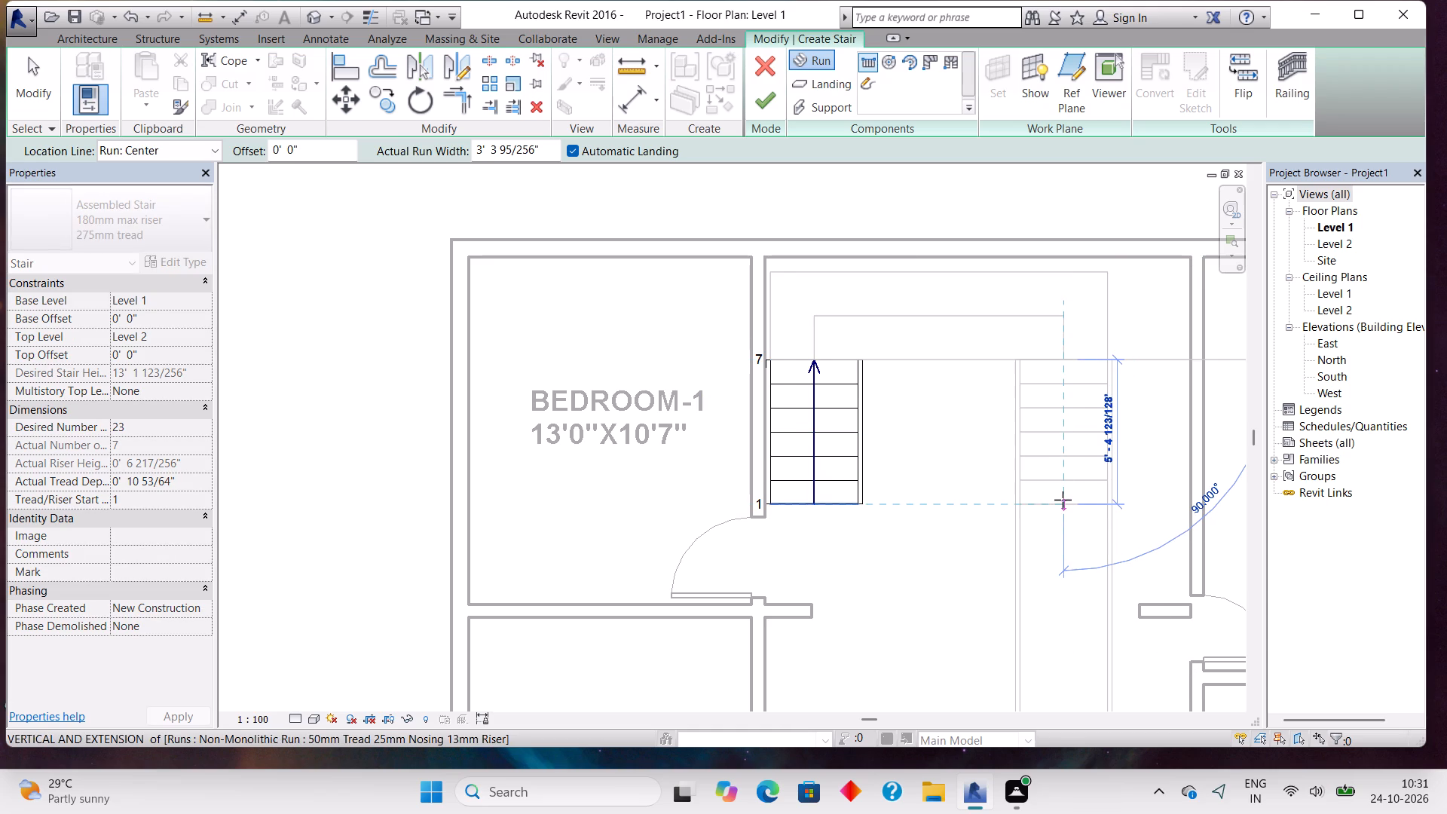
{"action": "left_click", "coordinate": [1063, 500]}
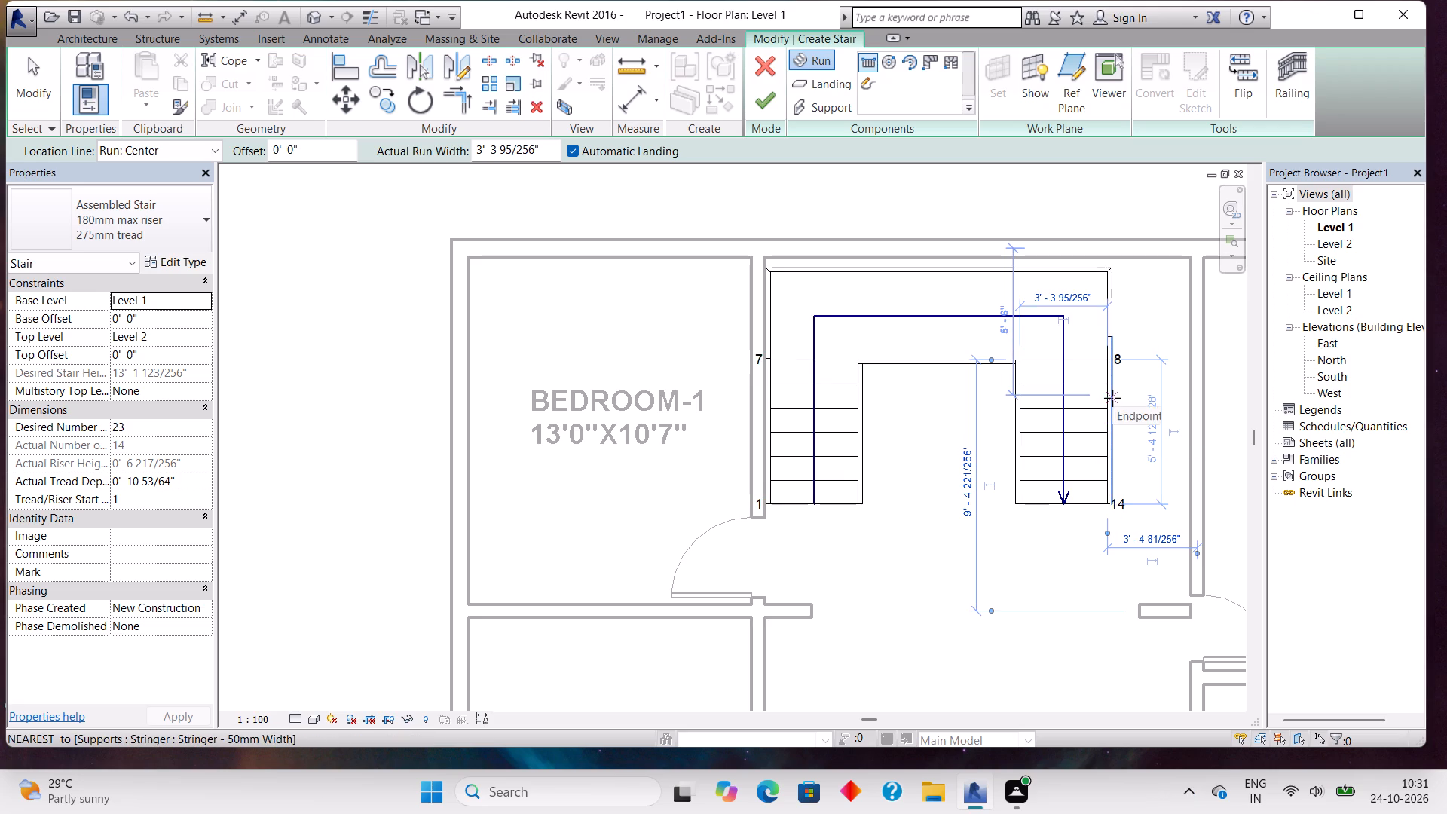
{"action": "key", "text": "Escape"}
{"action": "key", "text": "Escape"}
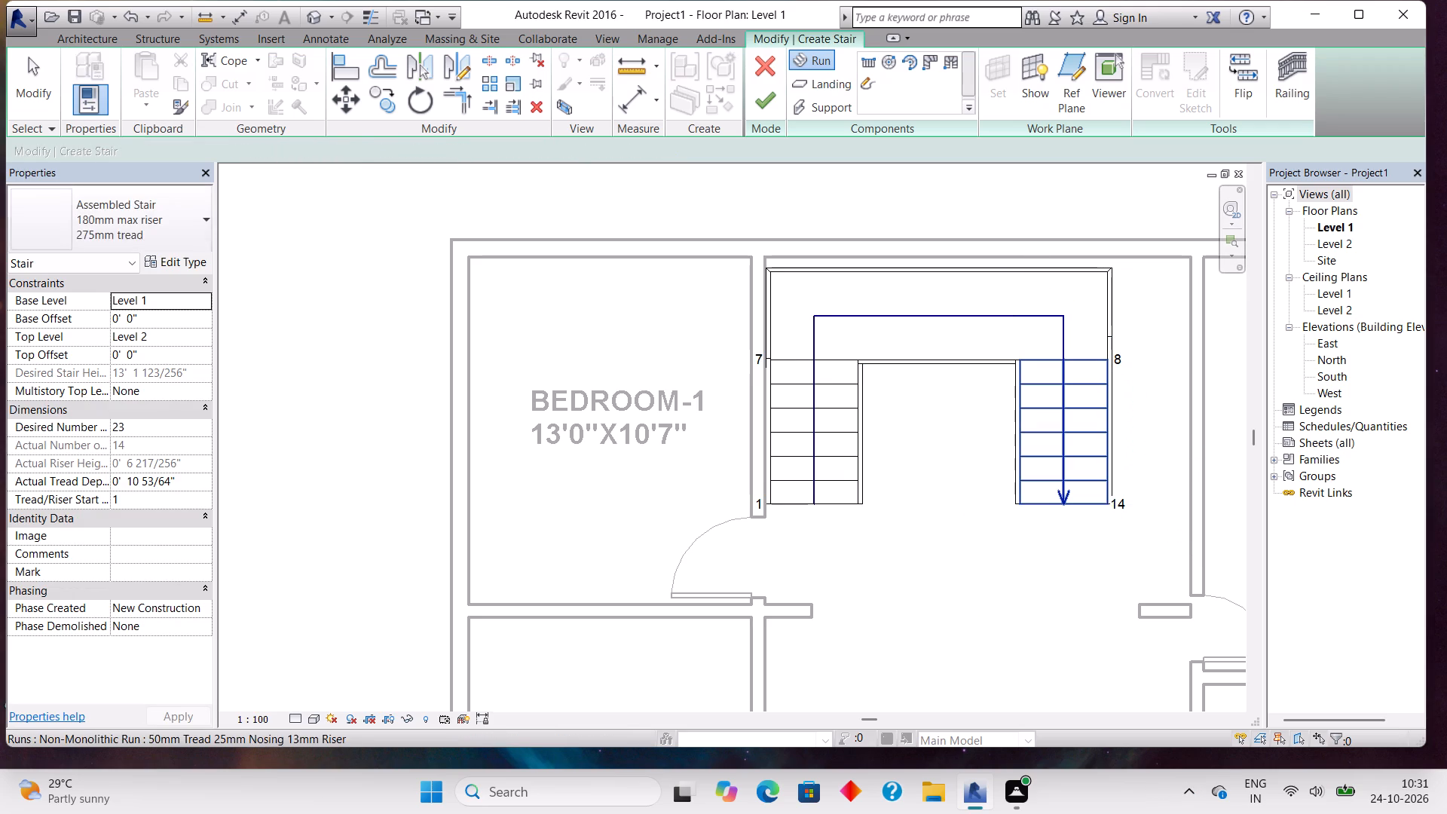
Widen the BEDROOM-4-side stair run to about 4'11" and the BEDROOM-1-side run to about 4'6", both on their BEDROOM-4-facing edges.
{"action": "left_click", "coordinate": [1105, 394]}
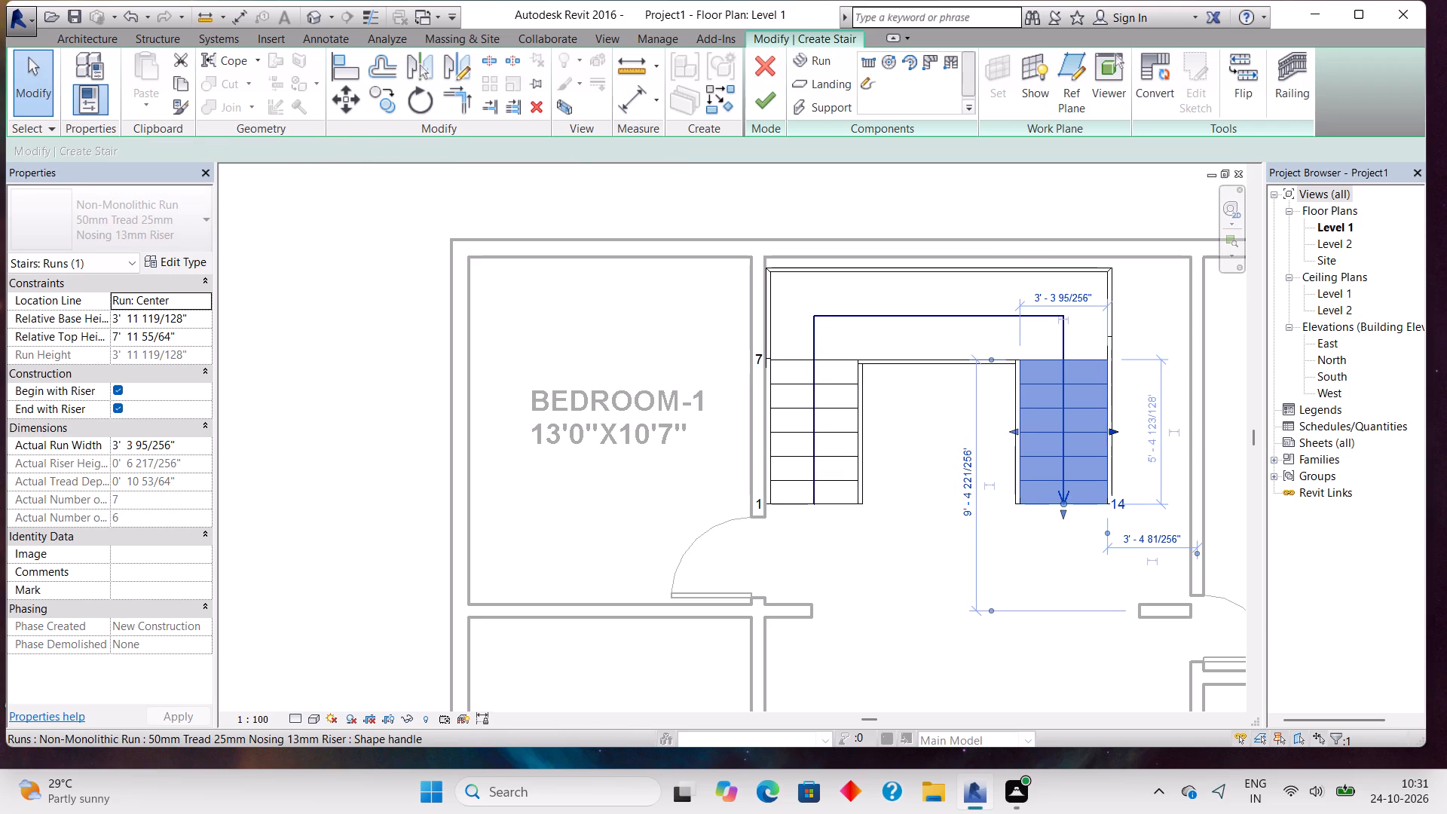
{"action": "left_click_drag", "start_coordinate": [1118, 433], "coordinate": [1146, 439]}
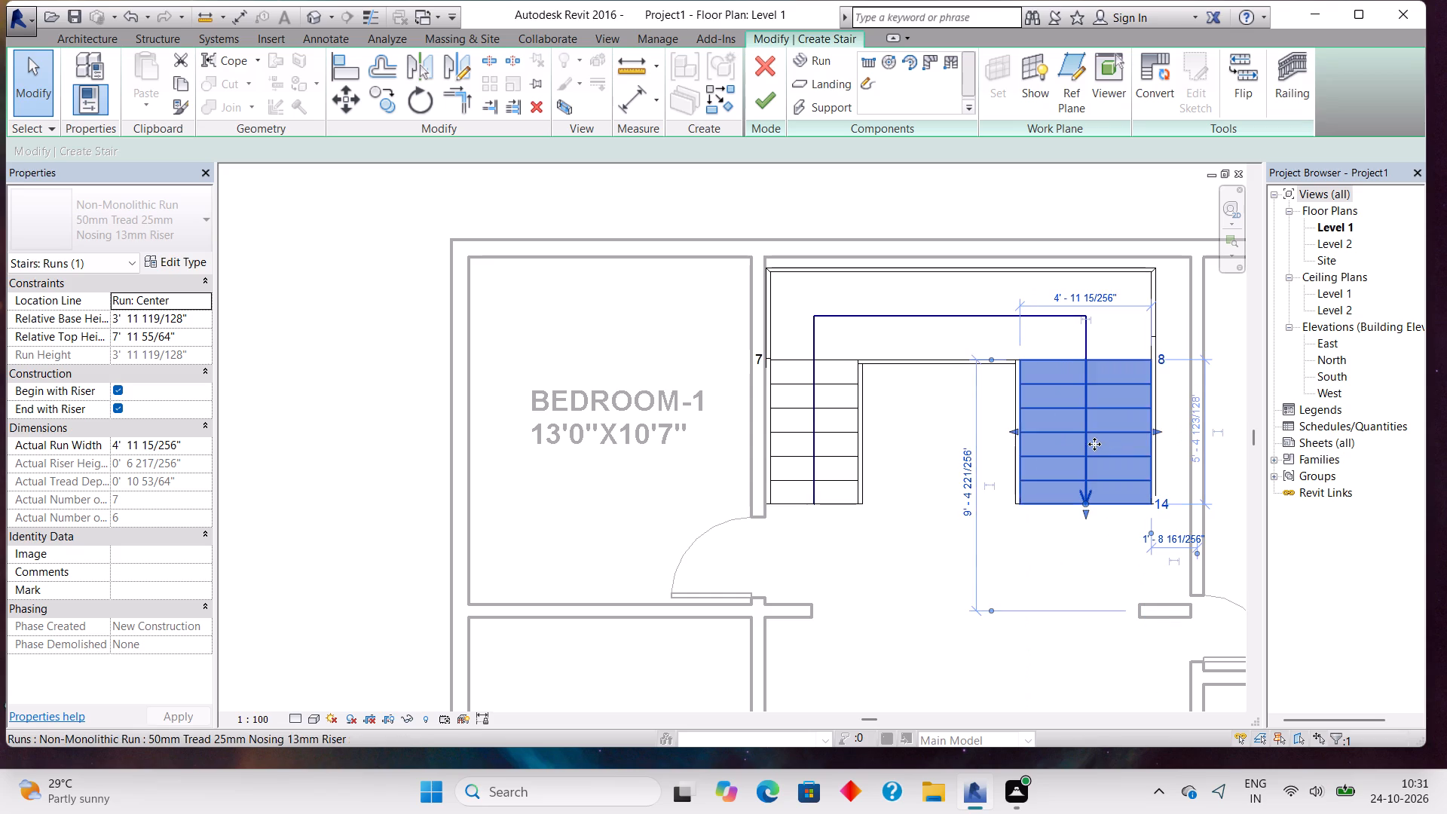
{"action": "left_click", "coordinate": [851, 433]}
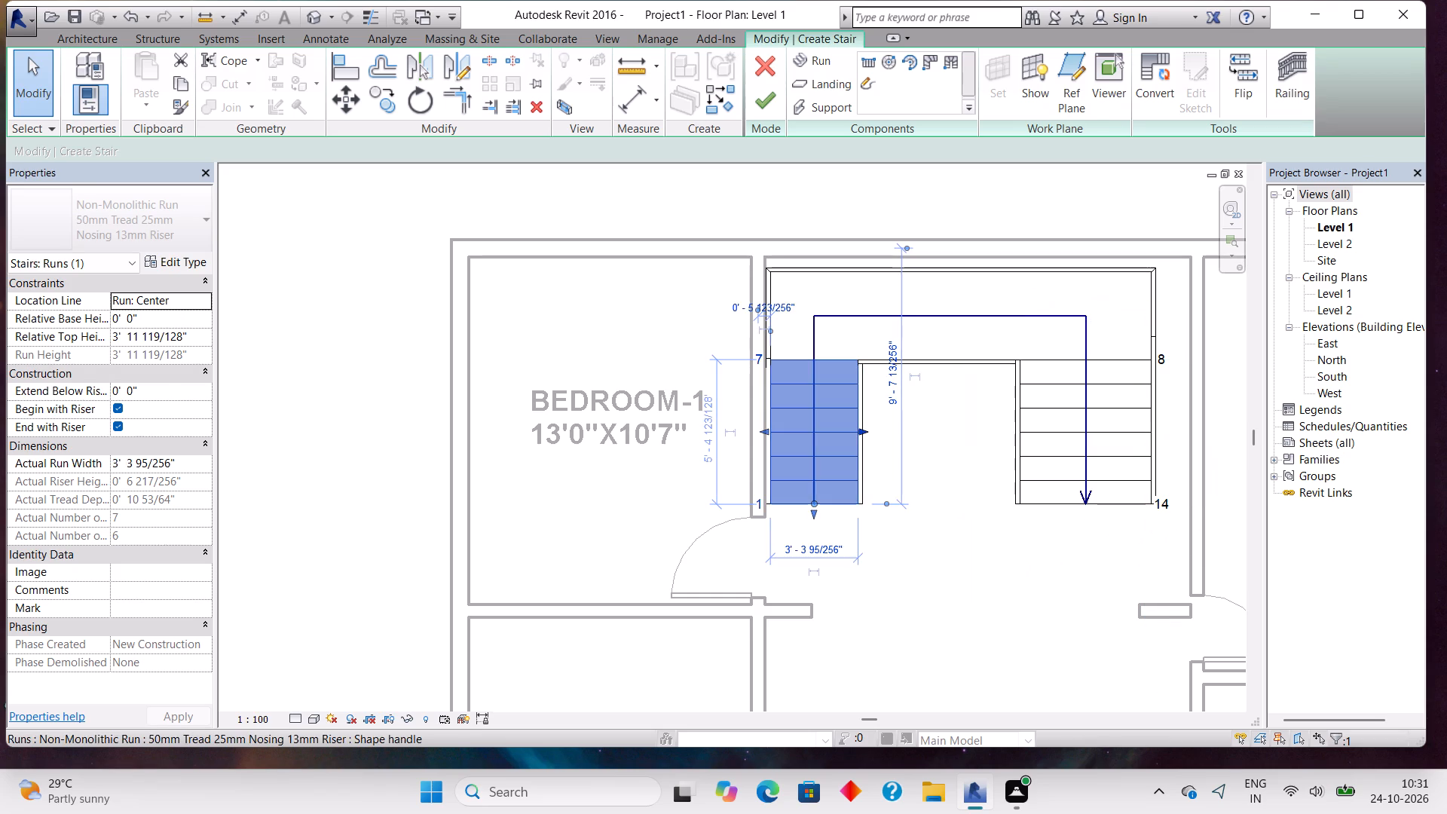
{"action": "left_click_drag", "start_coordinate": [865, 430], "coordinate": [892, 433]}
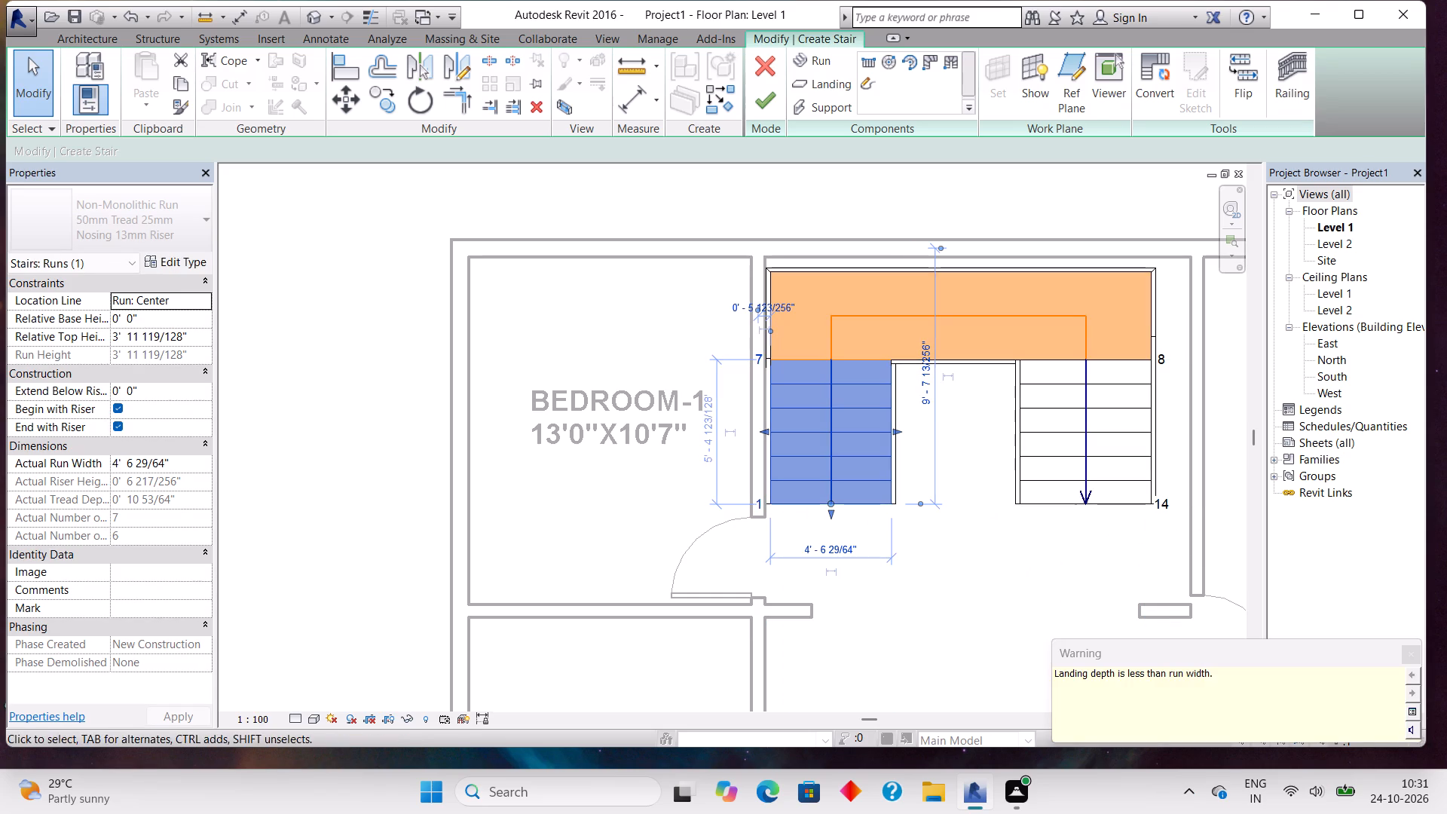
Extend the BEDROOM-4-side end of the stair landing slightly past the run towards the BEDROOM-4 wall.
{"action": "left_click", "coordinate": [1127, 324]}
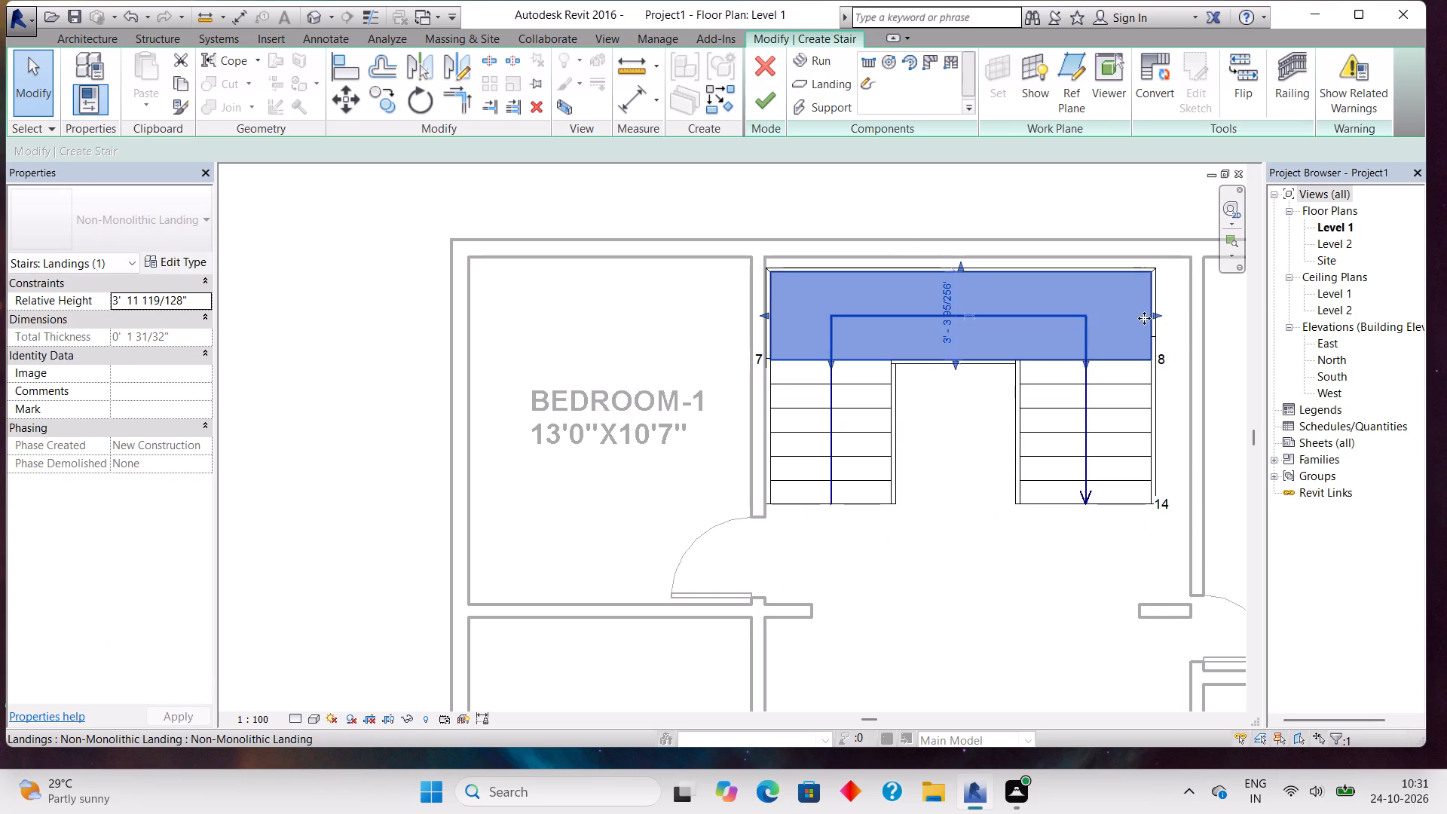
{"action": "left_click_drag", "start_coordinate": [1158, 313], "coordinate": [1173, 315]}
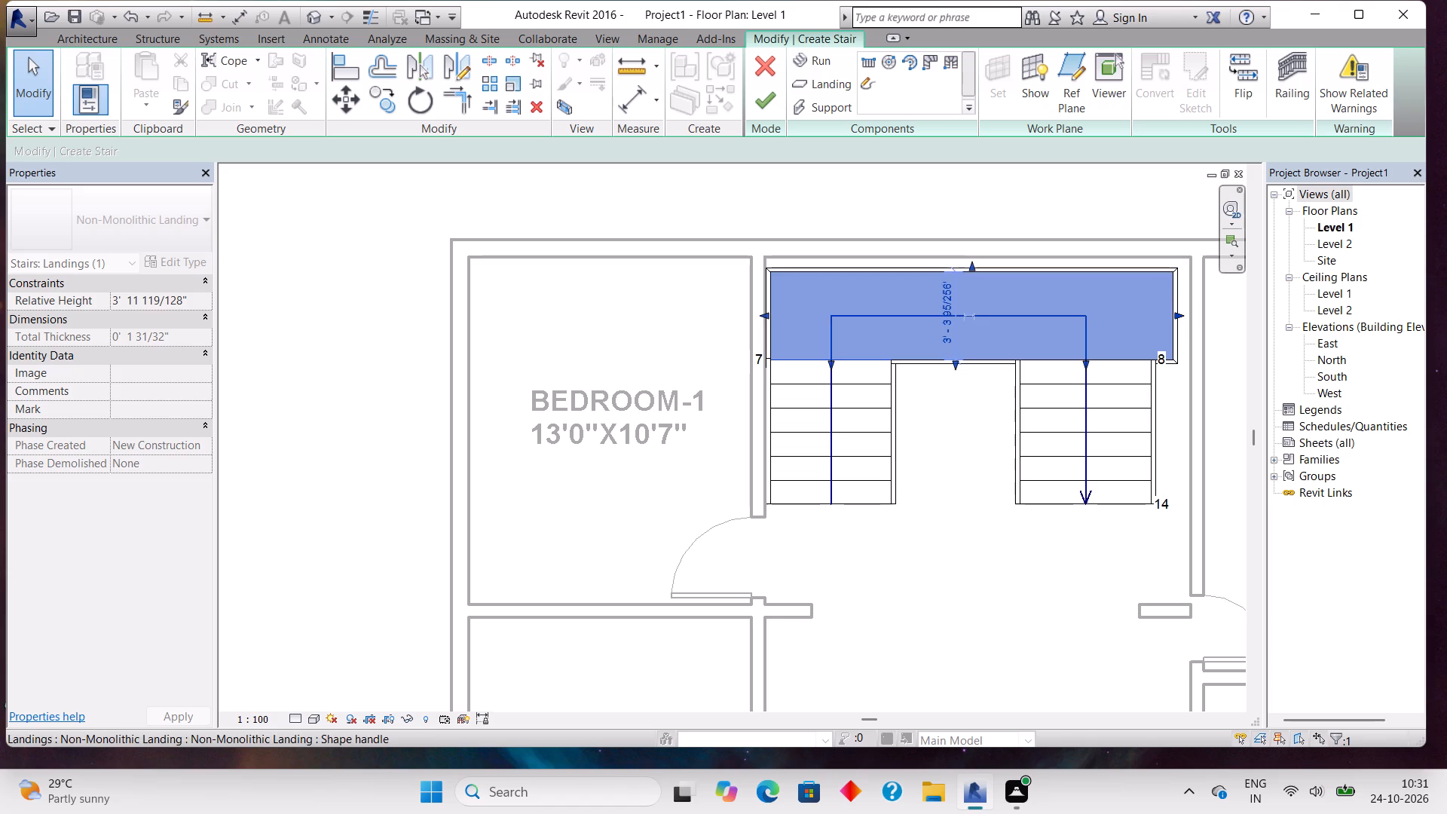
Widen the BEDROOM-4-side run further to about 5'10" and the BEDROOM-1-side run to about 4'11", on their BEDROOM-4-facing edges.
{"action": "left_click", "coordinate": [1123, 401]}
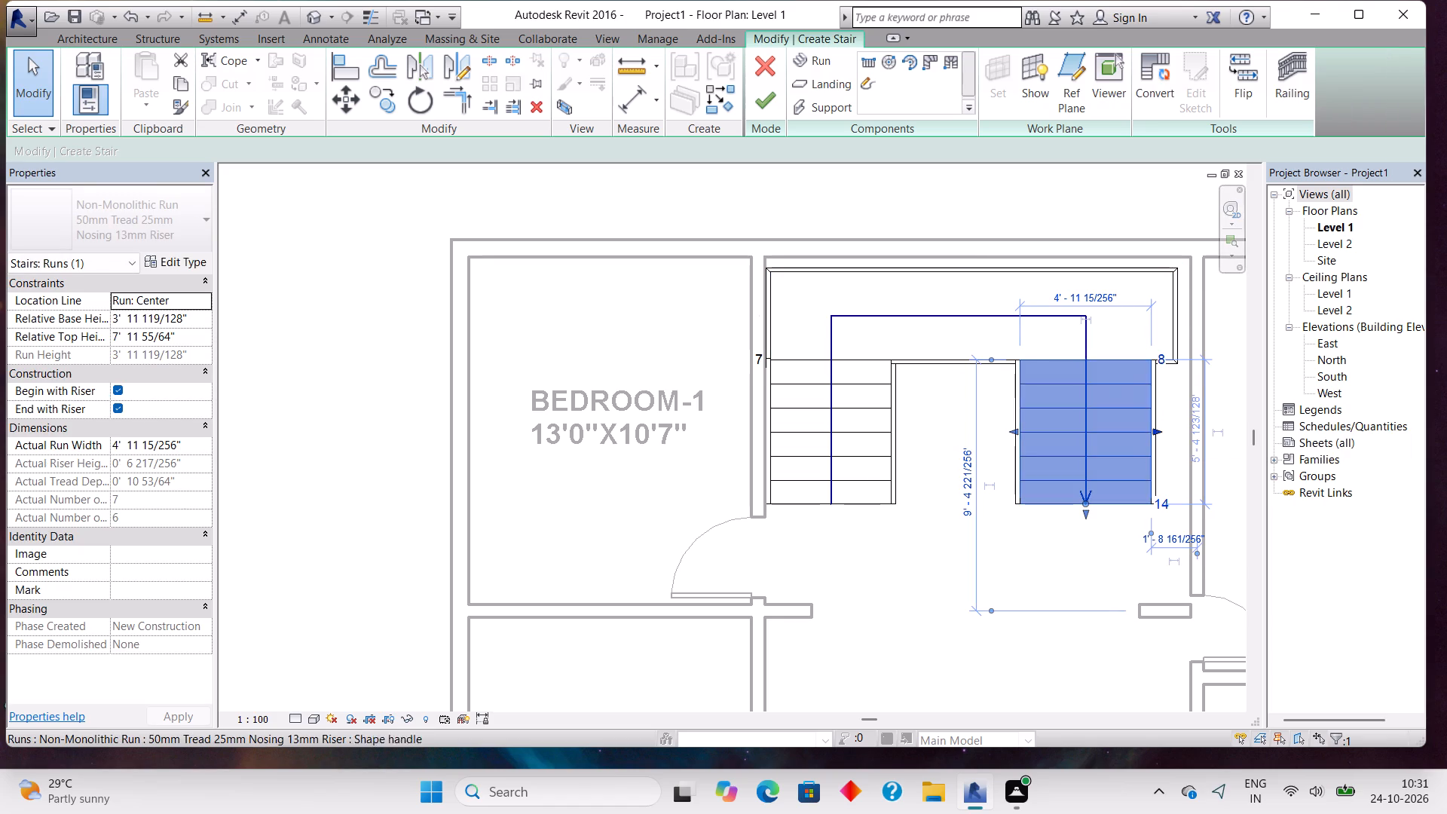
{"action": "scroll", "coordinate": [1152, 431], "scroll_direction": "up", "scroll_amount": 6}
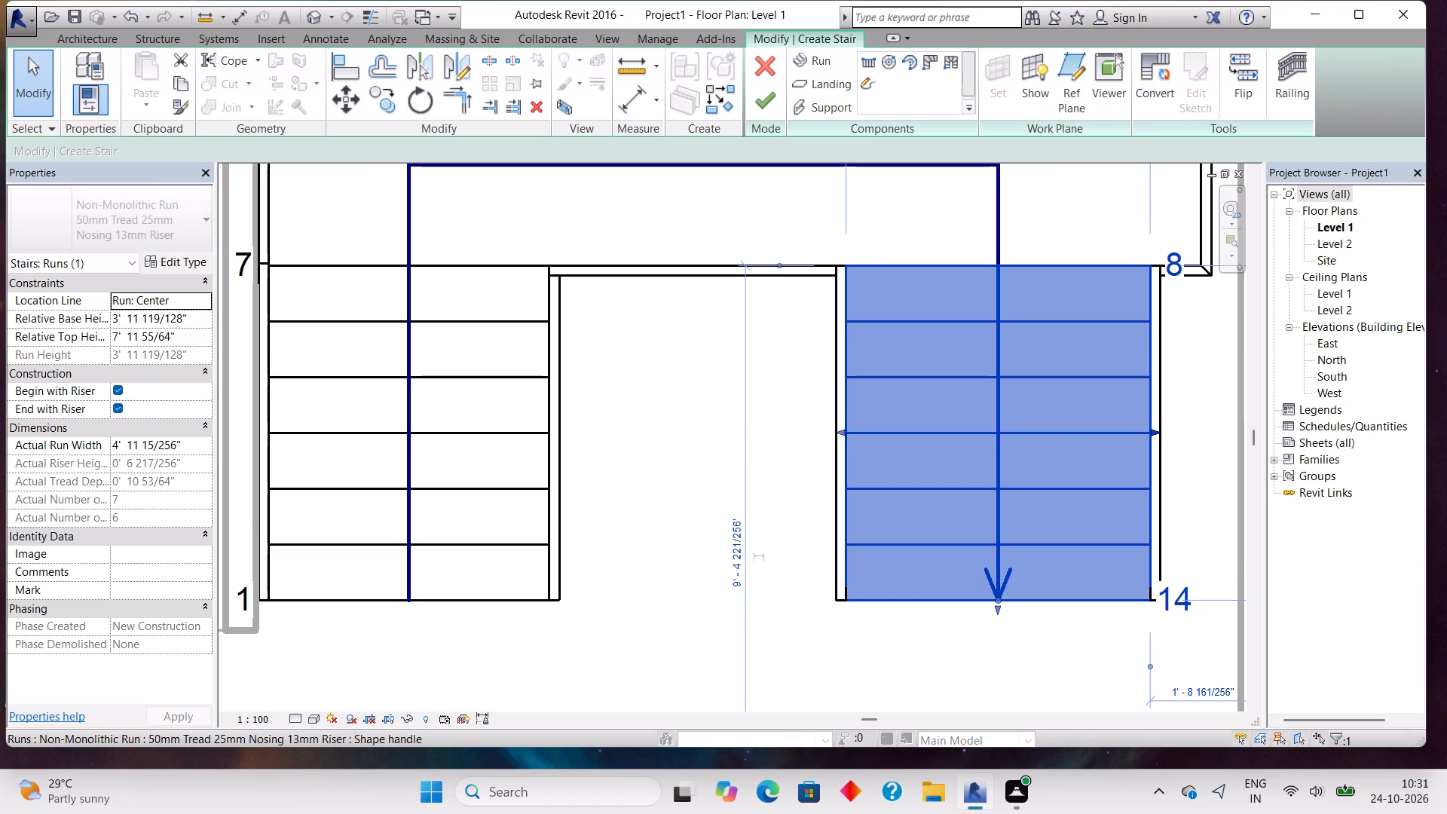
{"action": "left_click_drag", "start_coordinate": [1150, 428], "coordinate": [1186, 430]}
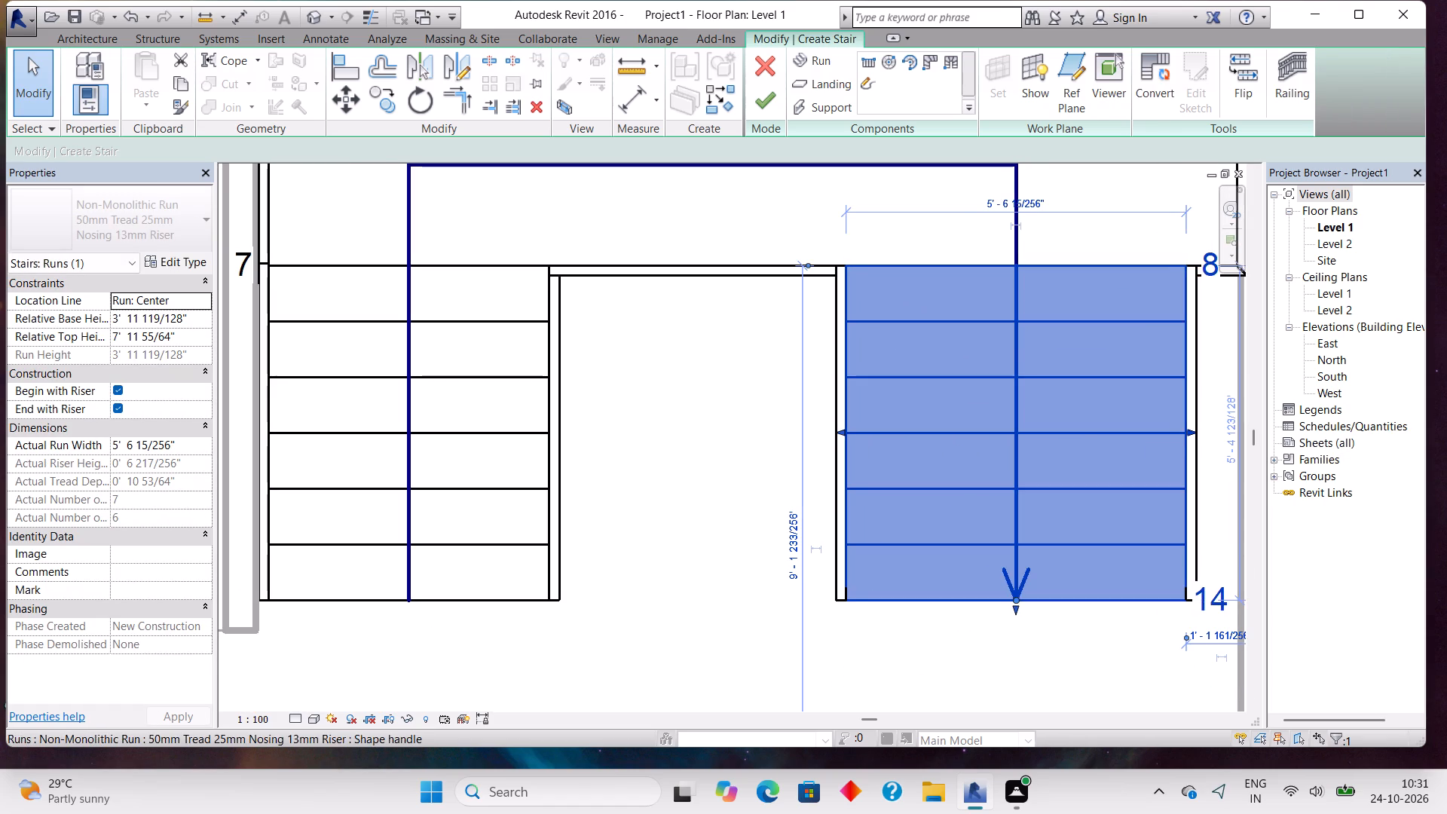
{"action": "middle_click_drag", "start_coordinate": [1038, 356], "coordinate": [849, 352]}
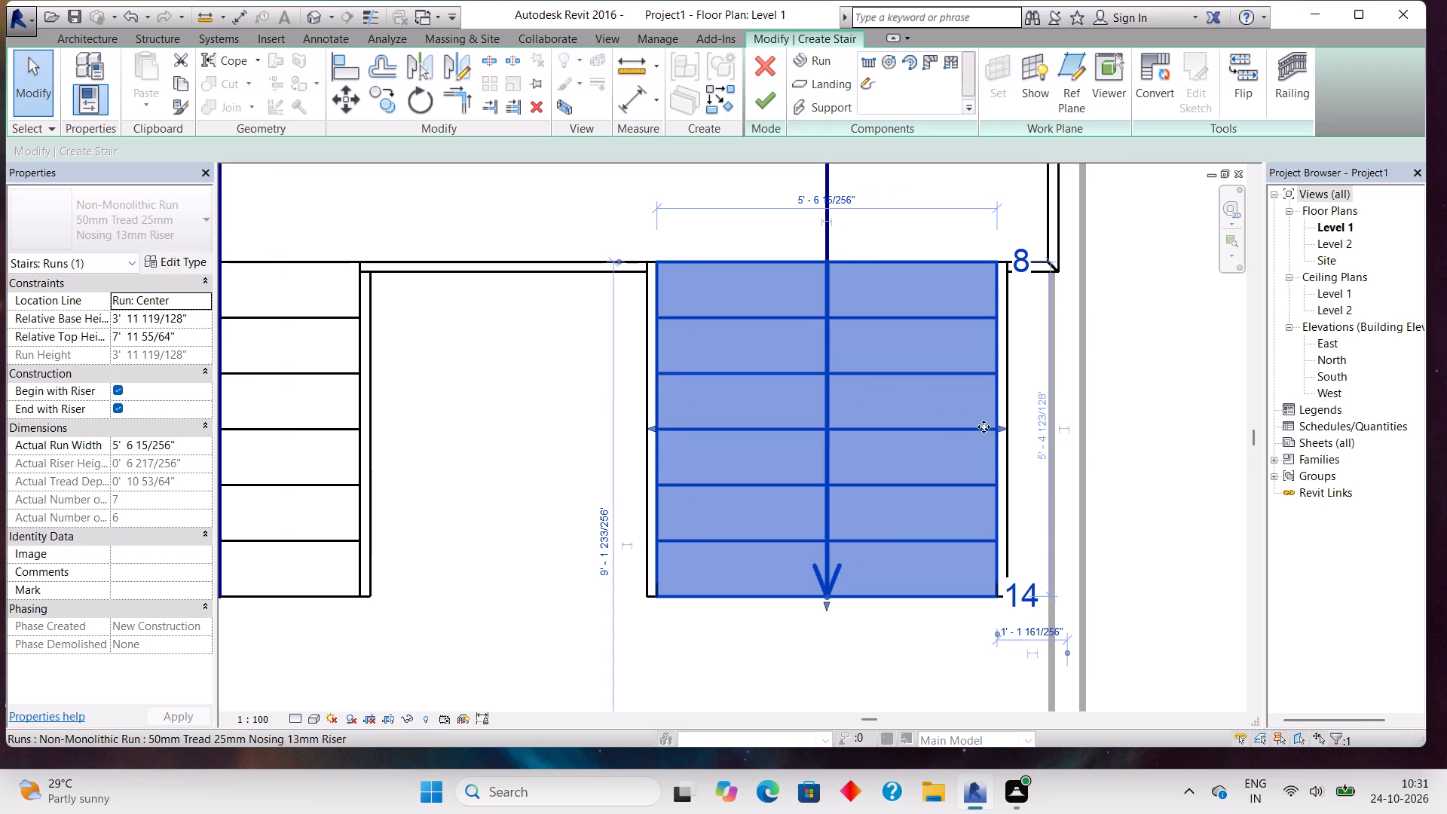
{"action": "left_click_drag", "start_coordinate": [1002, 430], "coordinate": [1020, 421]}
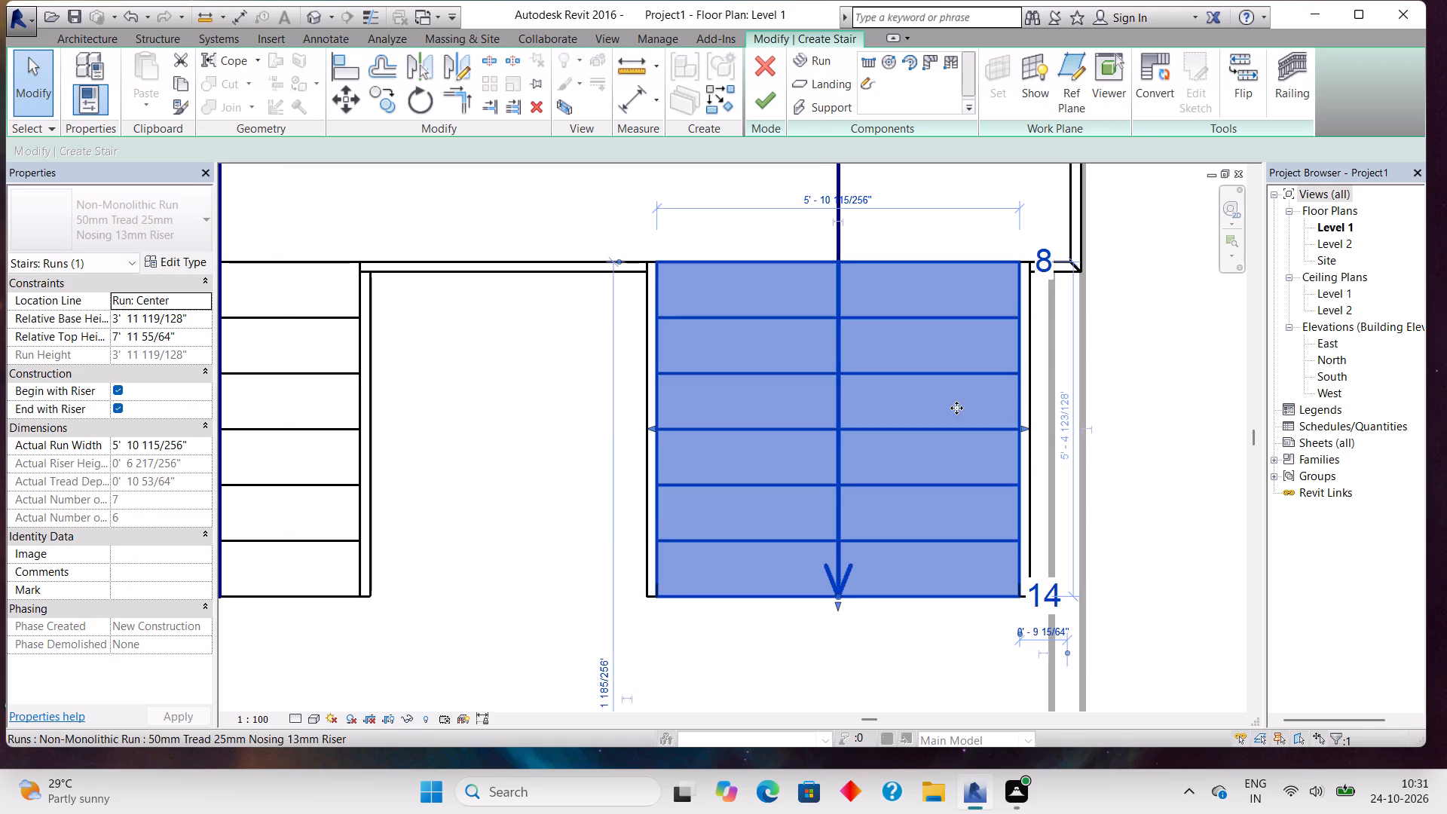
{"action": "scroll", "coordinate": [901, 374], "scroll_direction": "down", "scroll_amount": 3}
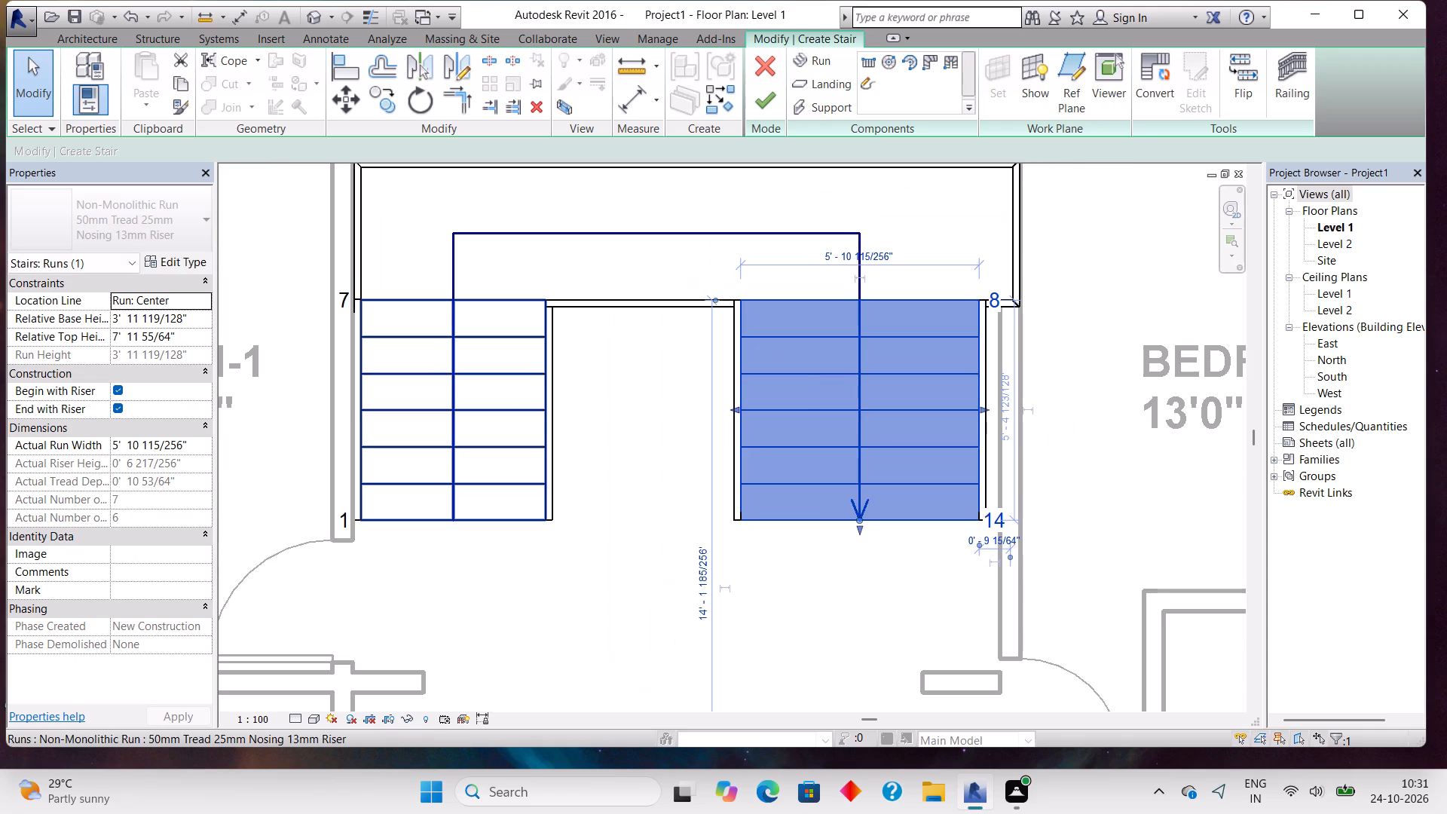
{"action": "left_click", "coordinate": [520, 356]}
{"action": "left_click_drag", "start_coordinate": [550, 405], "coordinate": [563, 412]}
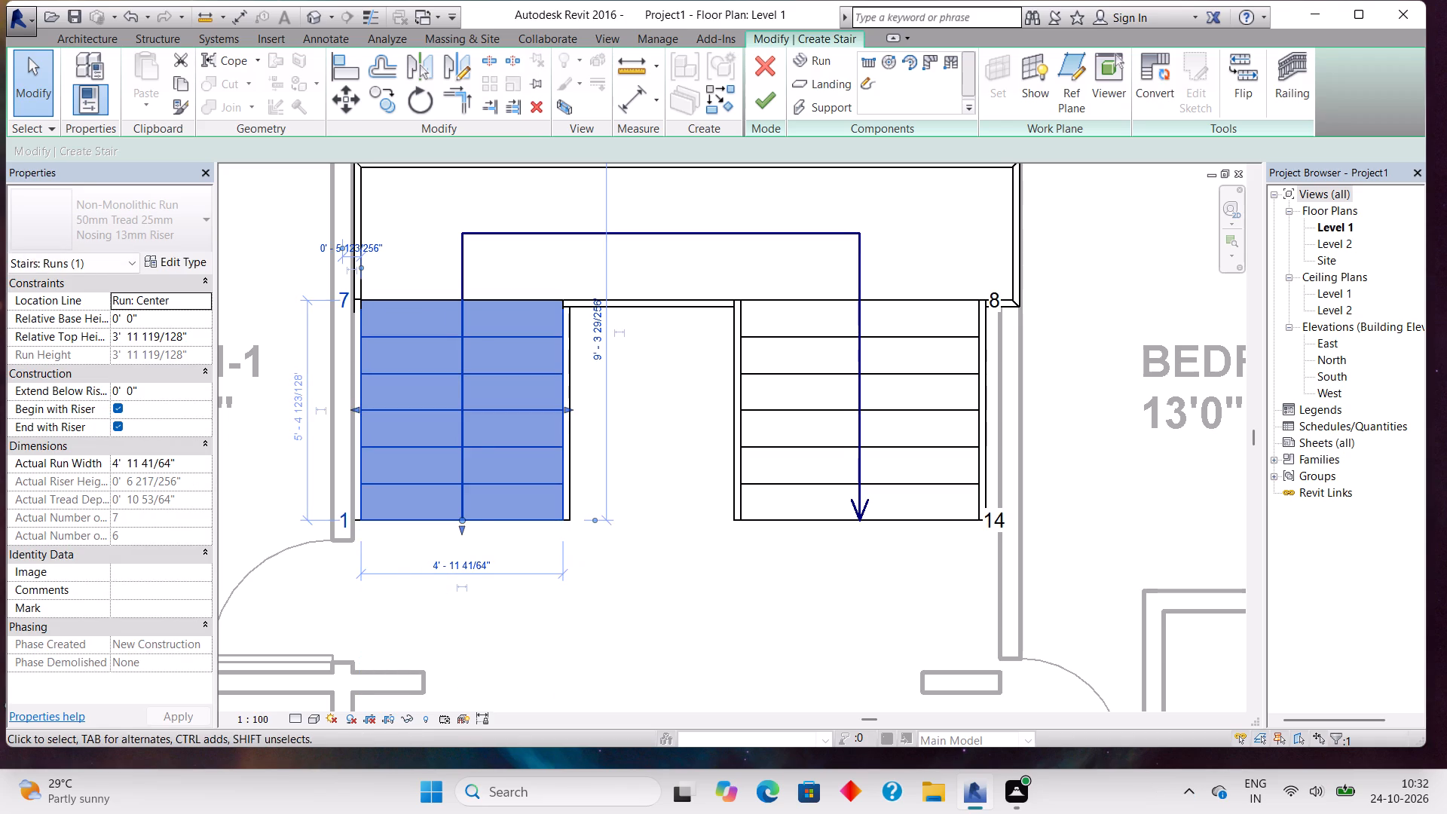
Nudge the stair slightly towards the exterior wall and shorten the landing's BEDROOM-4-side end to align with the run's outer edge.
{"action": "scroll", "coordinate": [604, 427], "scroll_direction": "down", "scroll_amount": 3}
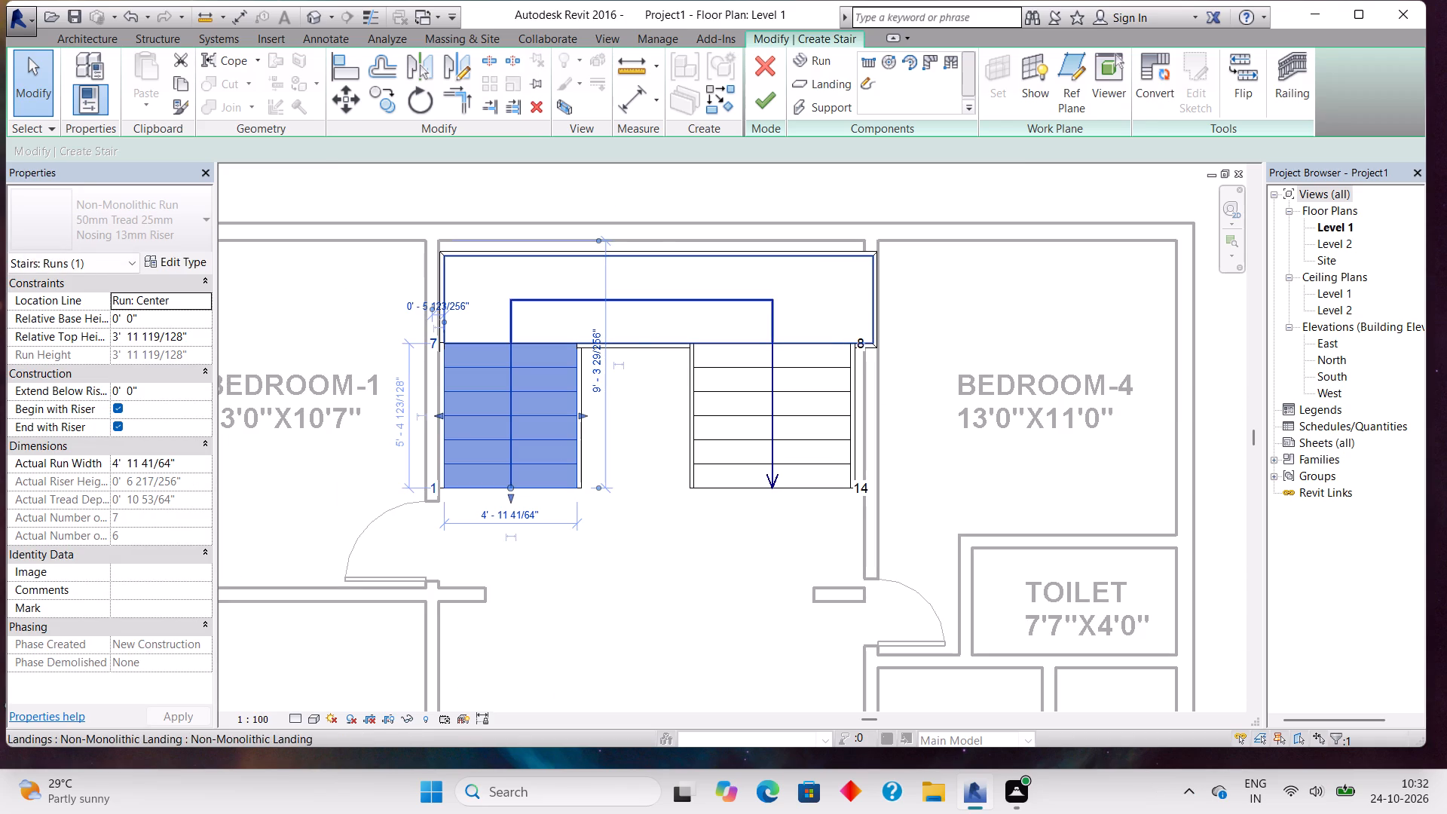
{"action": "left_click", "coordinate": [750, 279]}
{"action": "key", "text": "Up"}
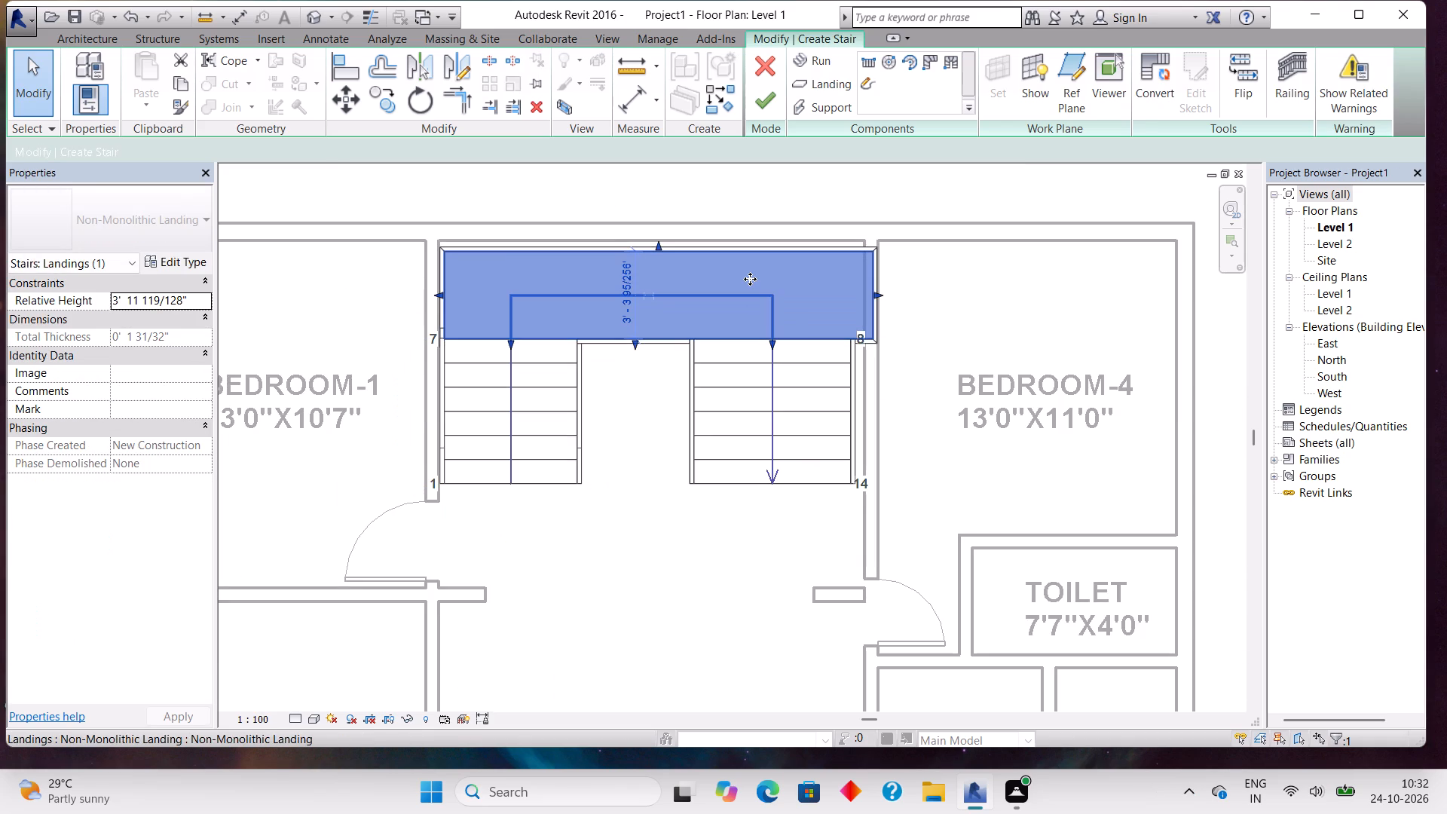
{"action": "scroll", "coordinate": [864, 311], "scroll_direction": "up", "scroll_amount": 3}
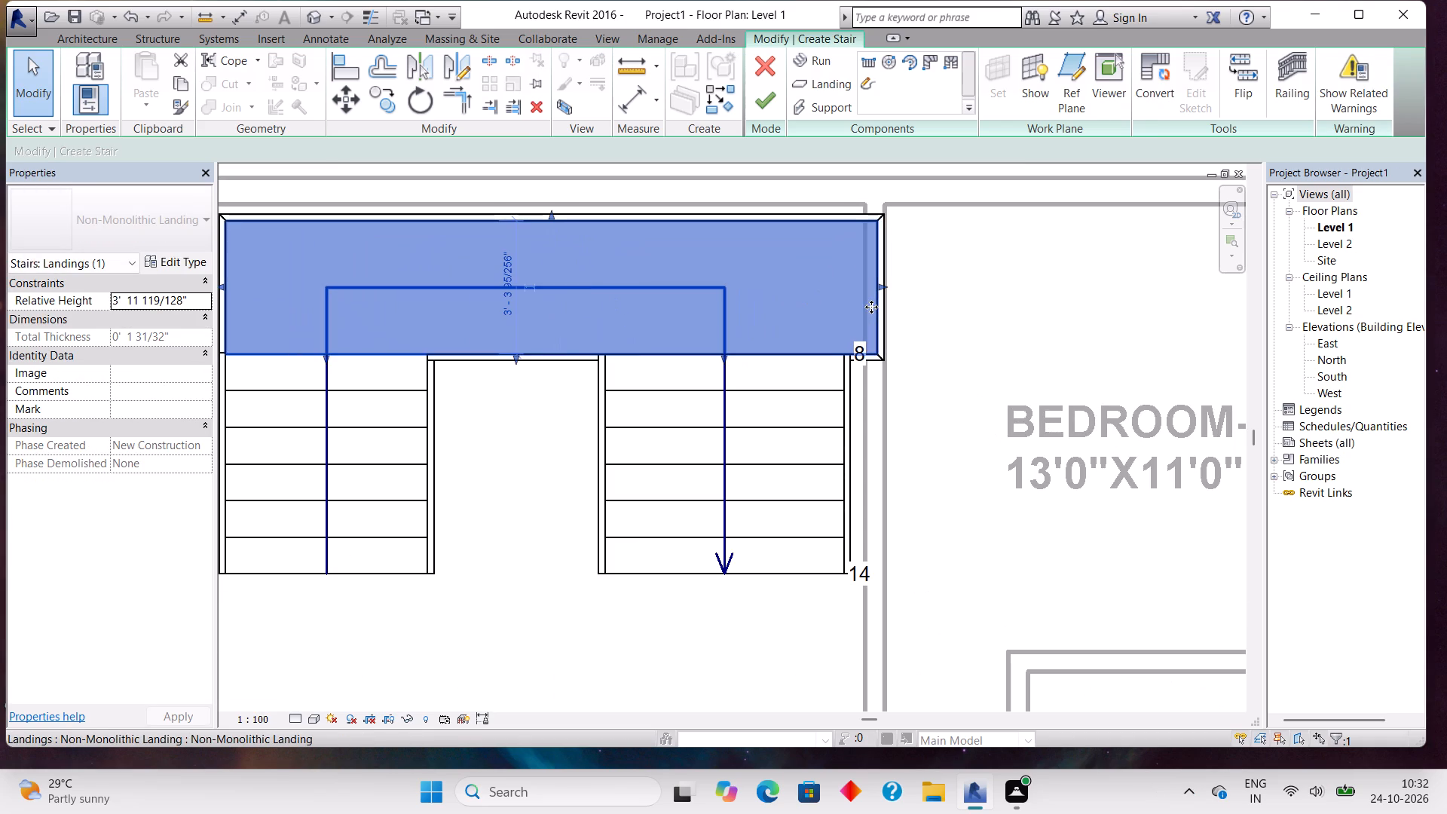
{"action": "left_click_drag", "start_coordinate": [882, 289], "coordinate": [880, 289]}
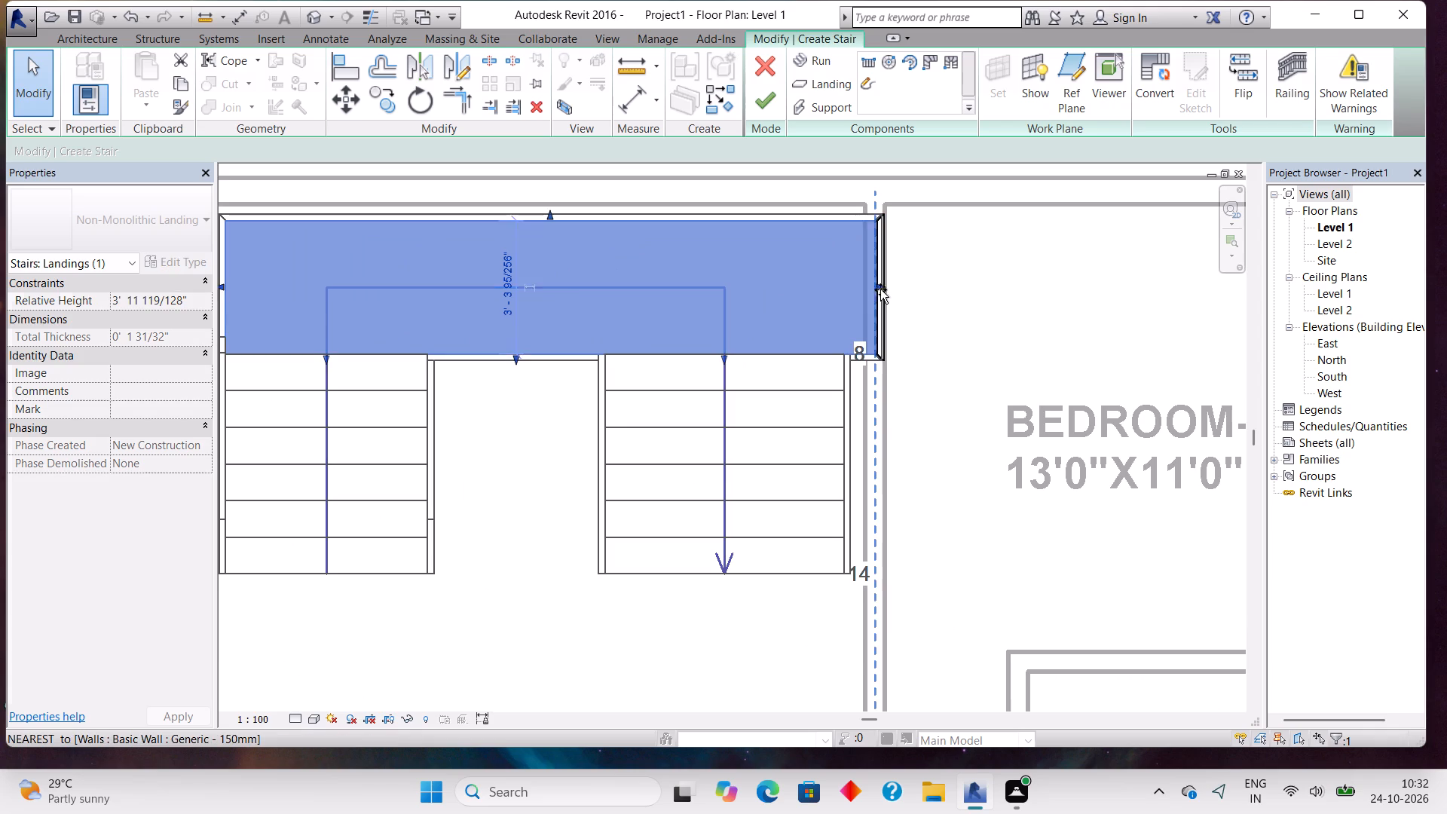
{"action": "left_click_drag", "start_coordinate": [880, 289], "coordinate": [853, 295]}
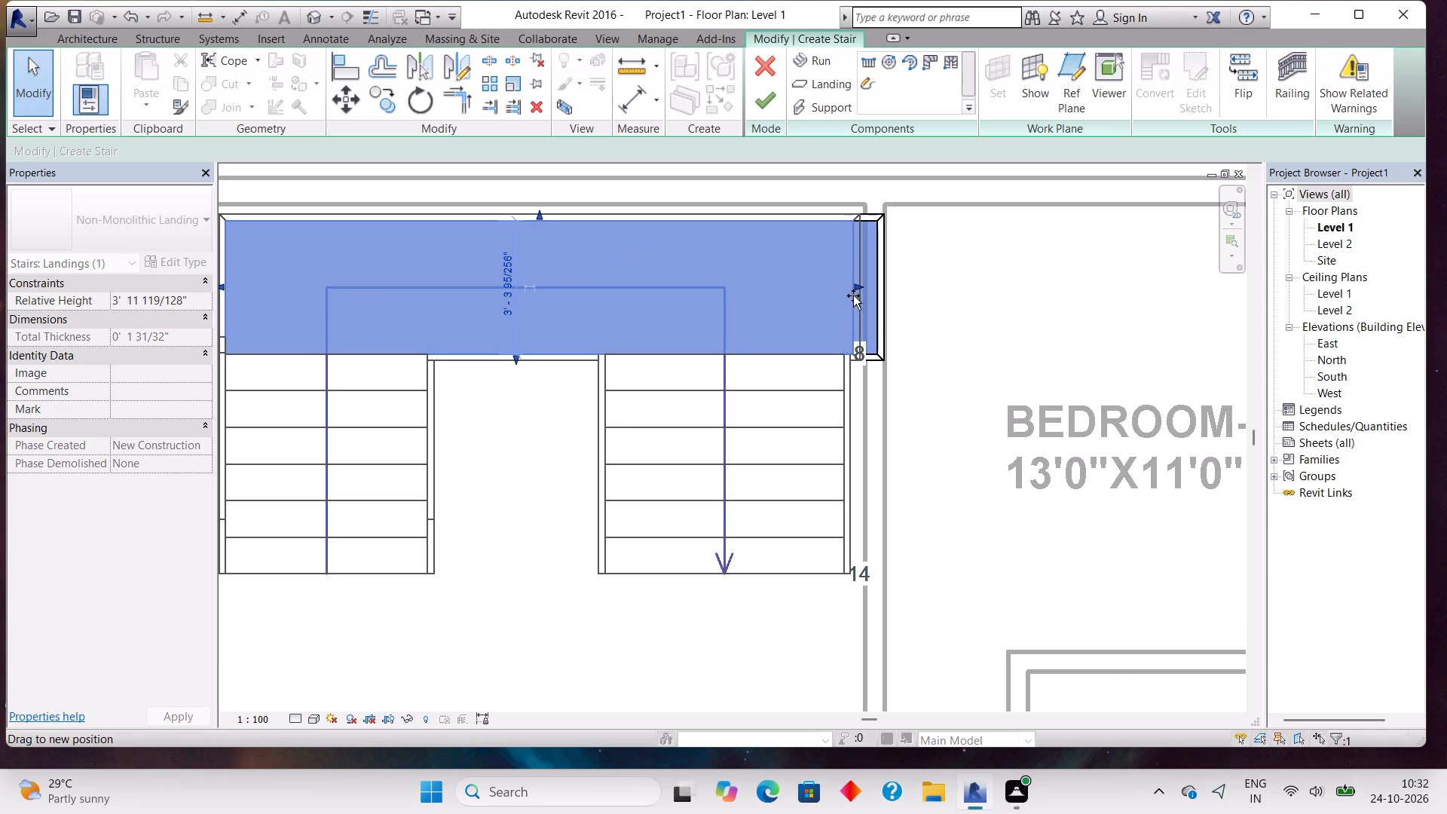
{"action": "left_click_drag", "start_coordinate": [853, 295], "coordinate": [851, 297]}
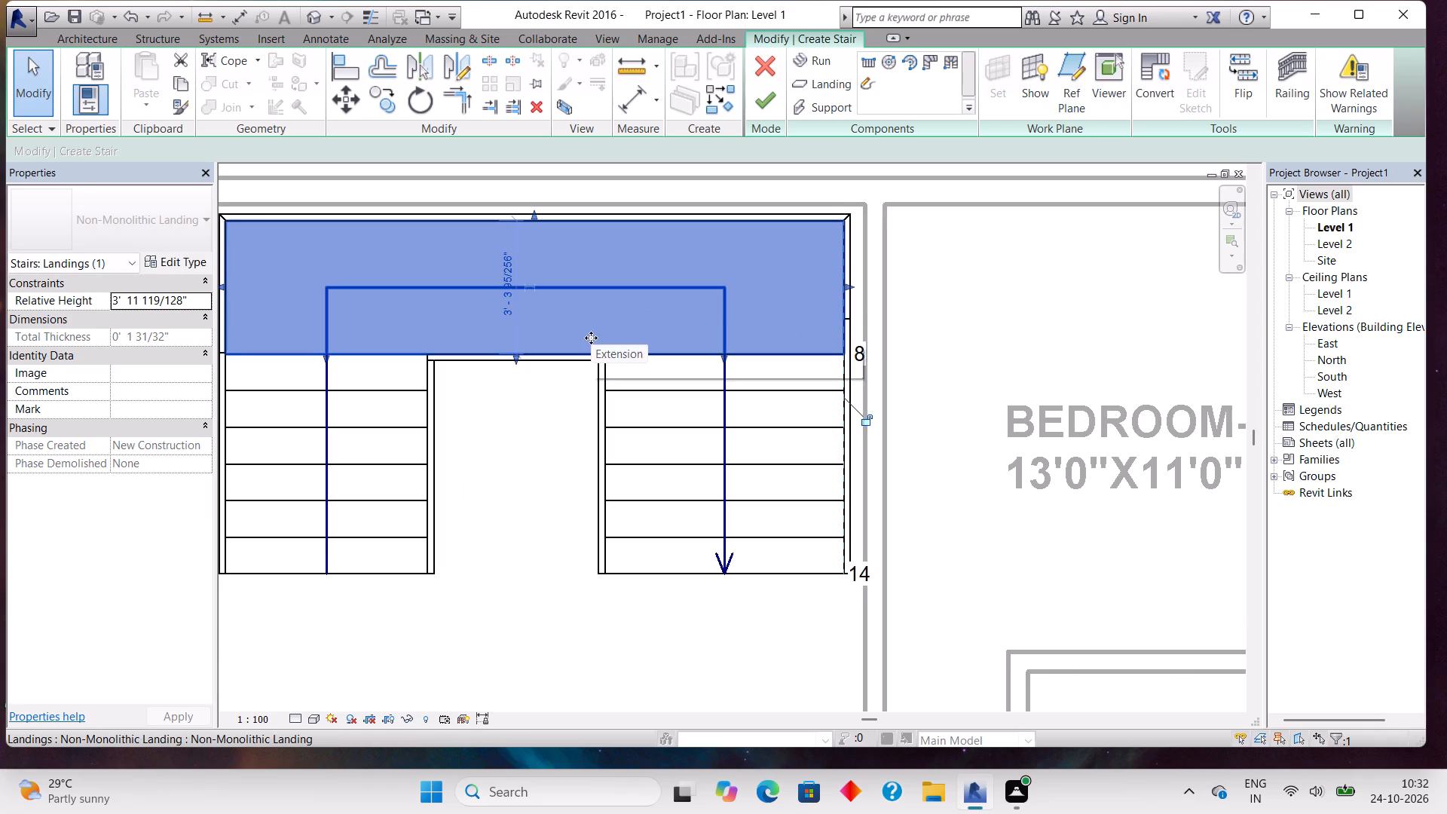
Extend the landing's outer edge to the inner face of the exterior wall, making it about 3'8" deep.
{"action": "scroll", "coordinate": [591, 338], "scroll_direction": "down", "scroll_amount": 2}
{"action": "scroll", "coordinate": [564, 422], "scroll_direction": "down", "scroll_amount": 2}
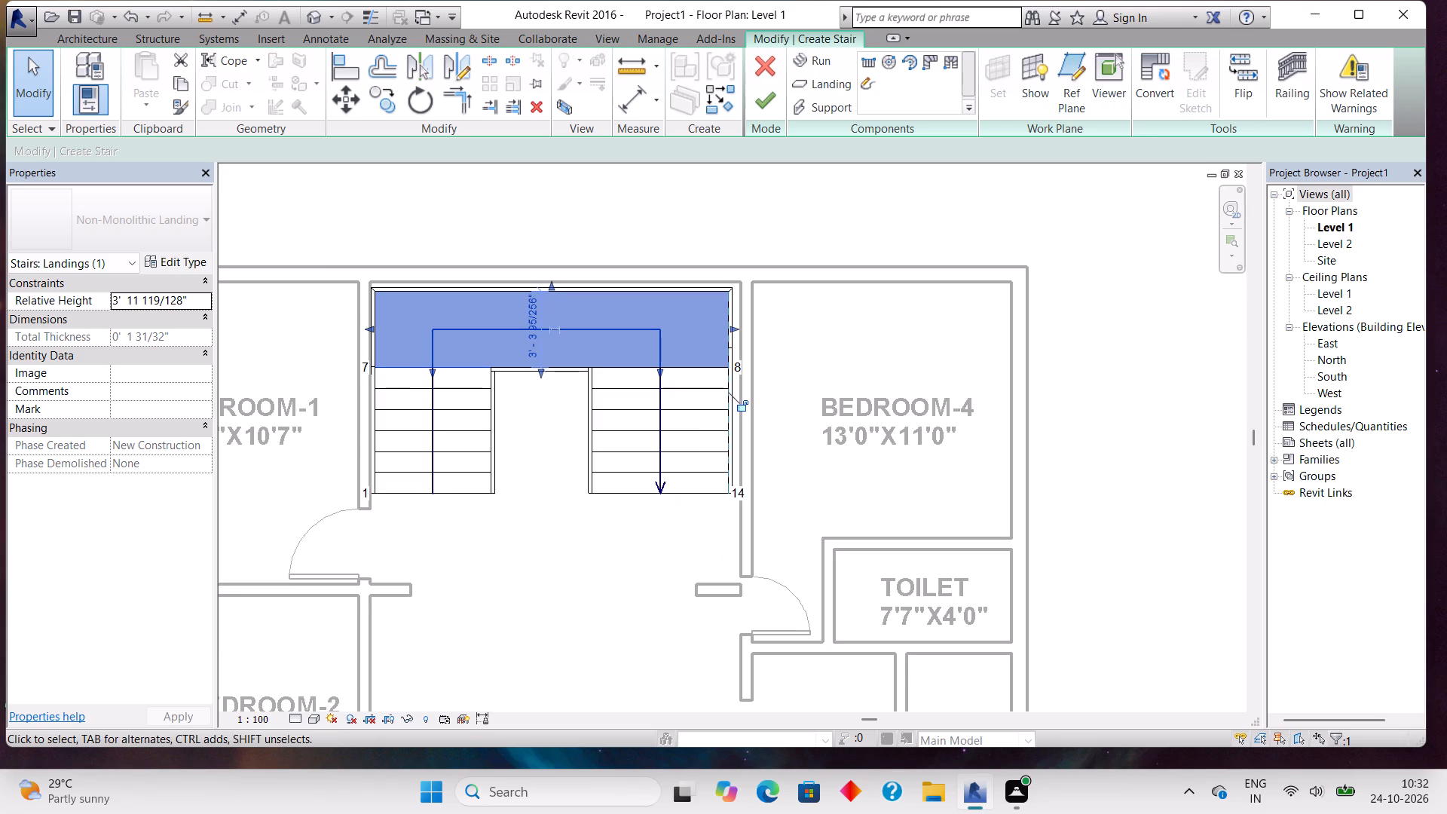
{"action": "scroll", "coordinate": [566, 523], "scroll_direction": "up", "scroll_amount": 1}
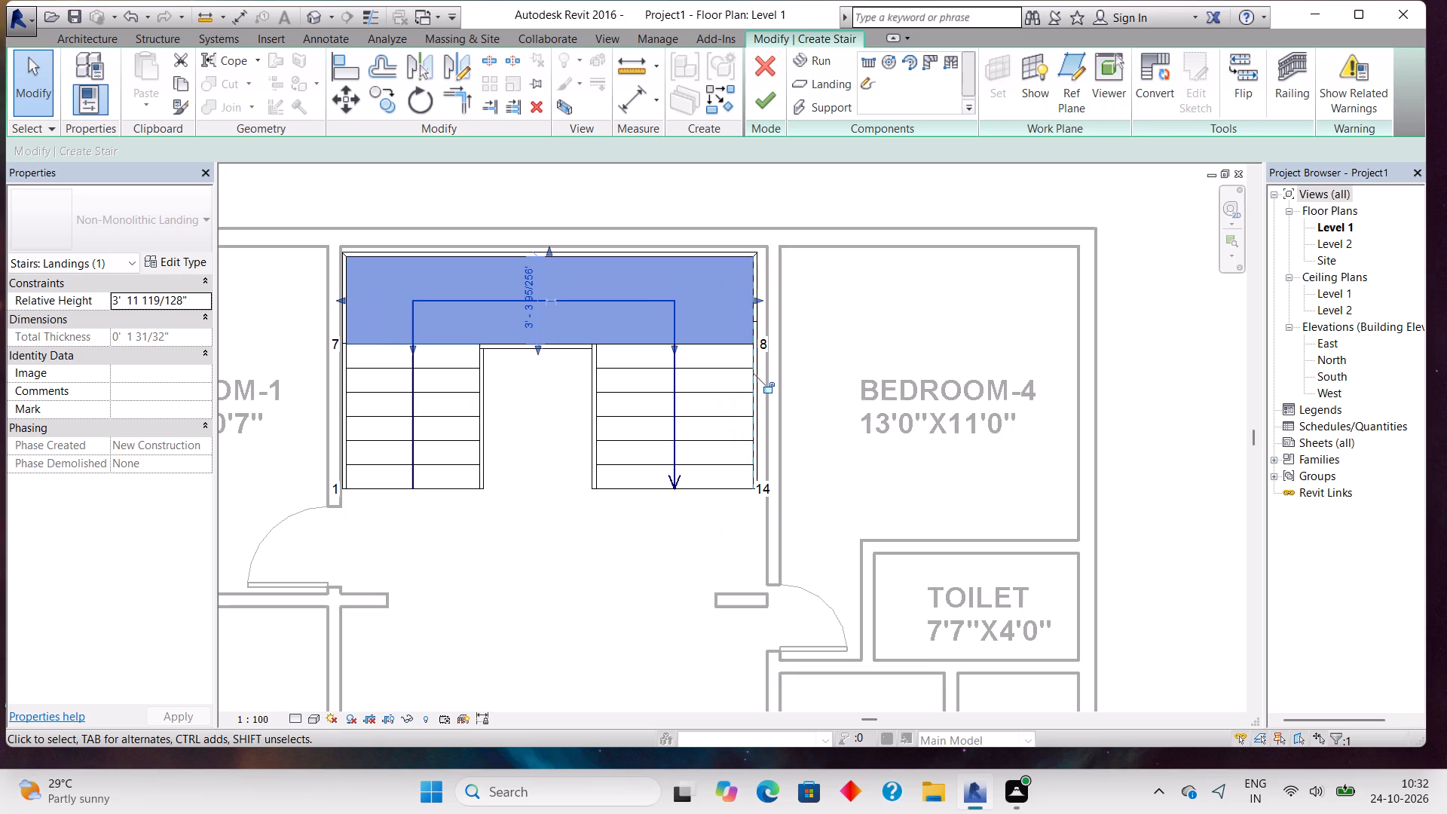
{"action": "left_click", "coordinate": [549, 253]}
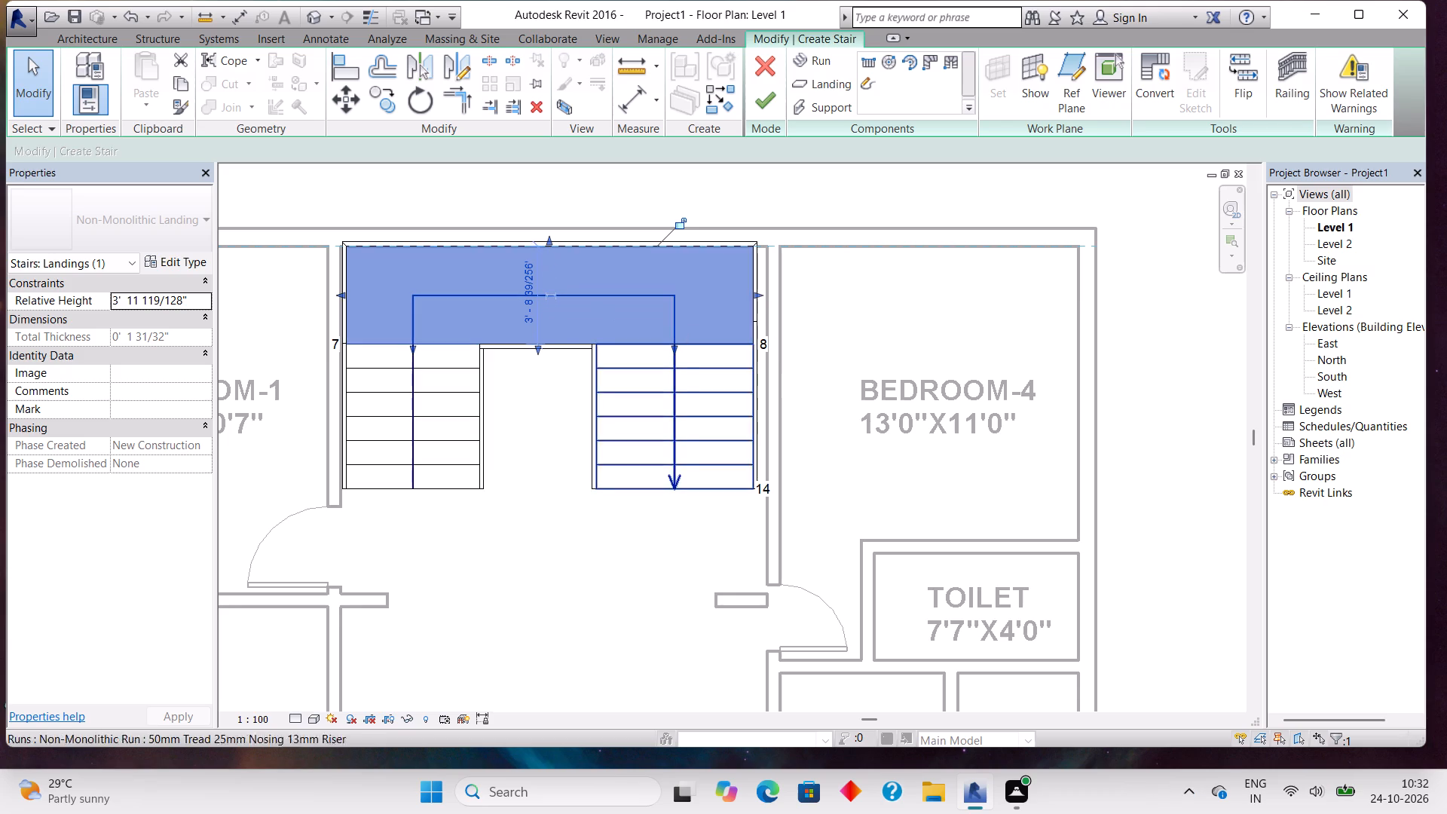
{"action": "left_click", "coordinate": [755, 300]}
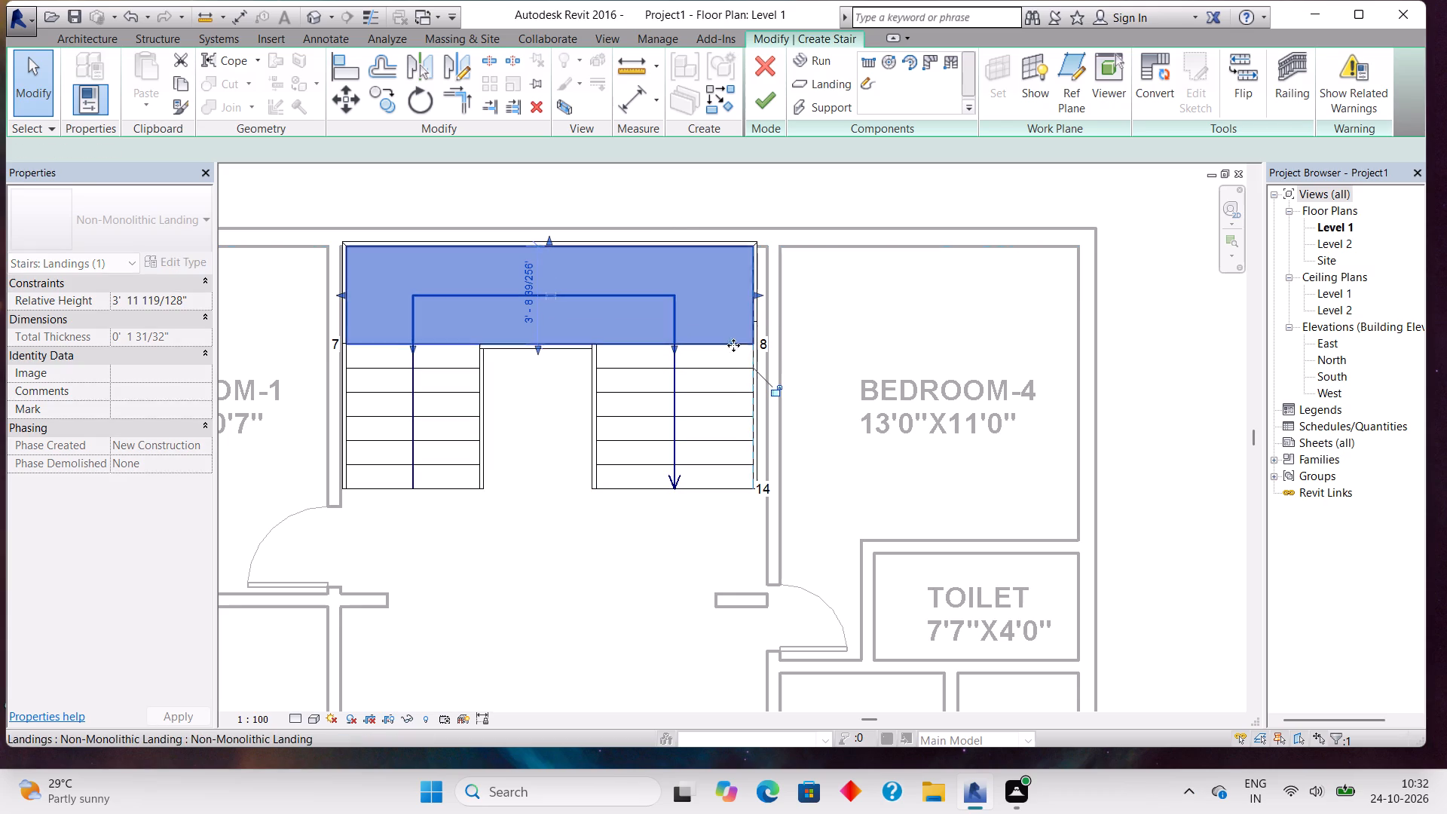
{"action": "scroll", "coordinate": [750, 331], "scroll_direction": "up", "scroll_amount": 4}
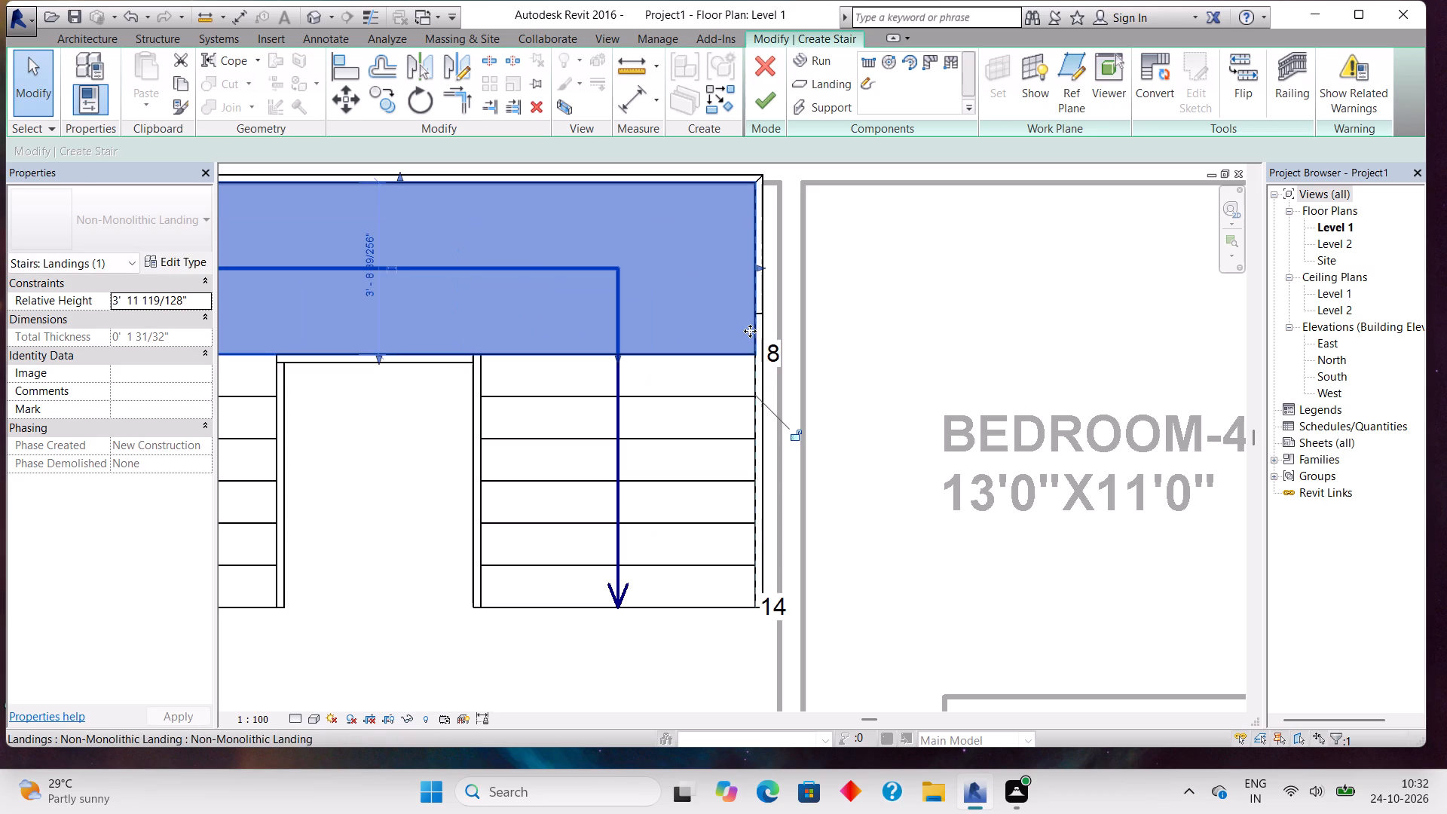
{"action": "left_click", "coordinate": [757, 270]}
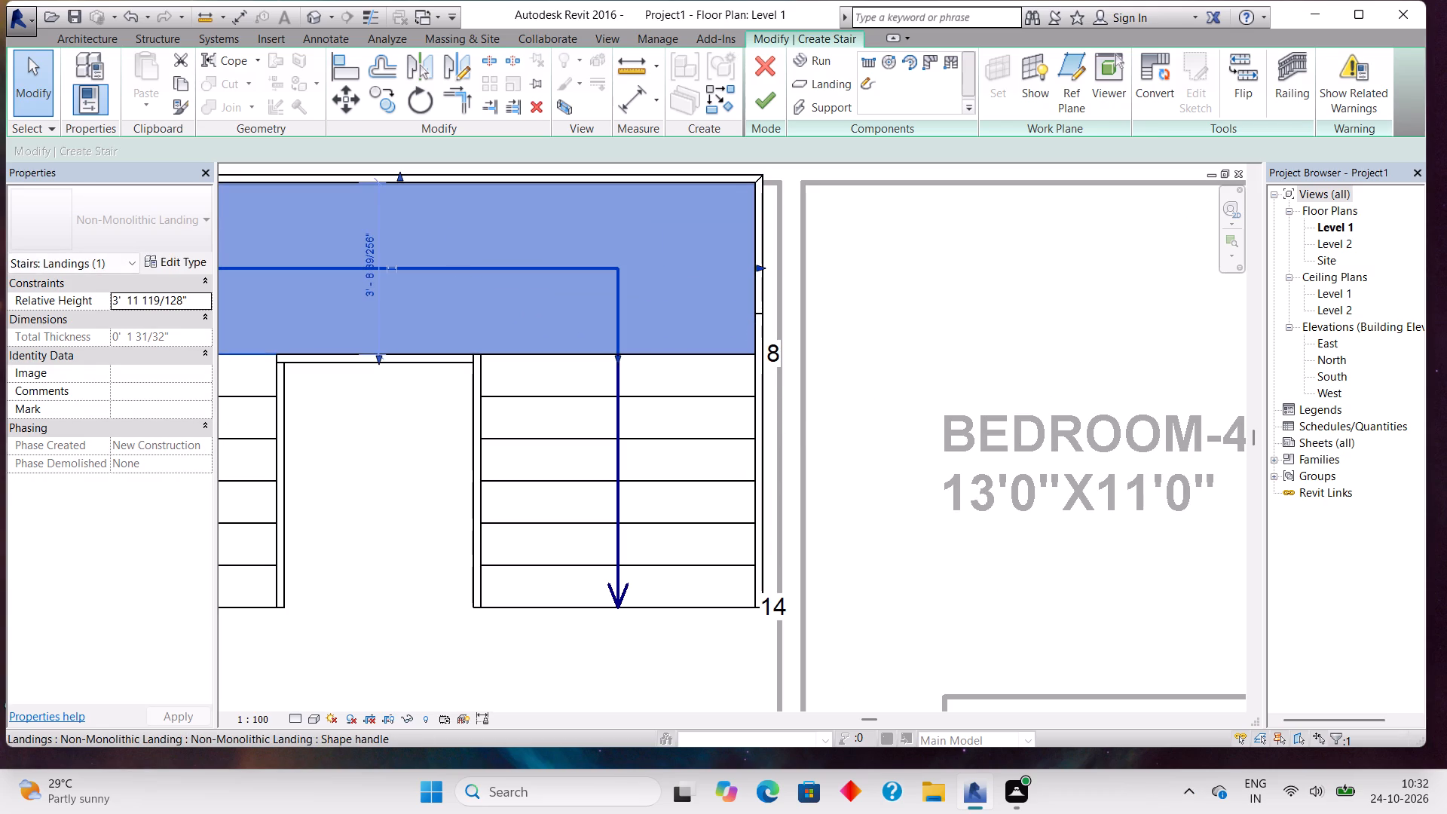
{"action": "double_click", "coordinate": [757, 270]}
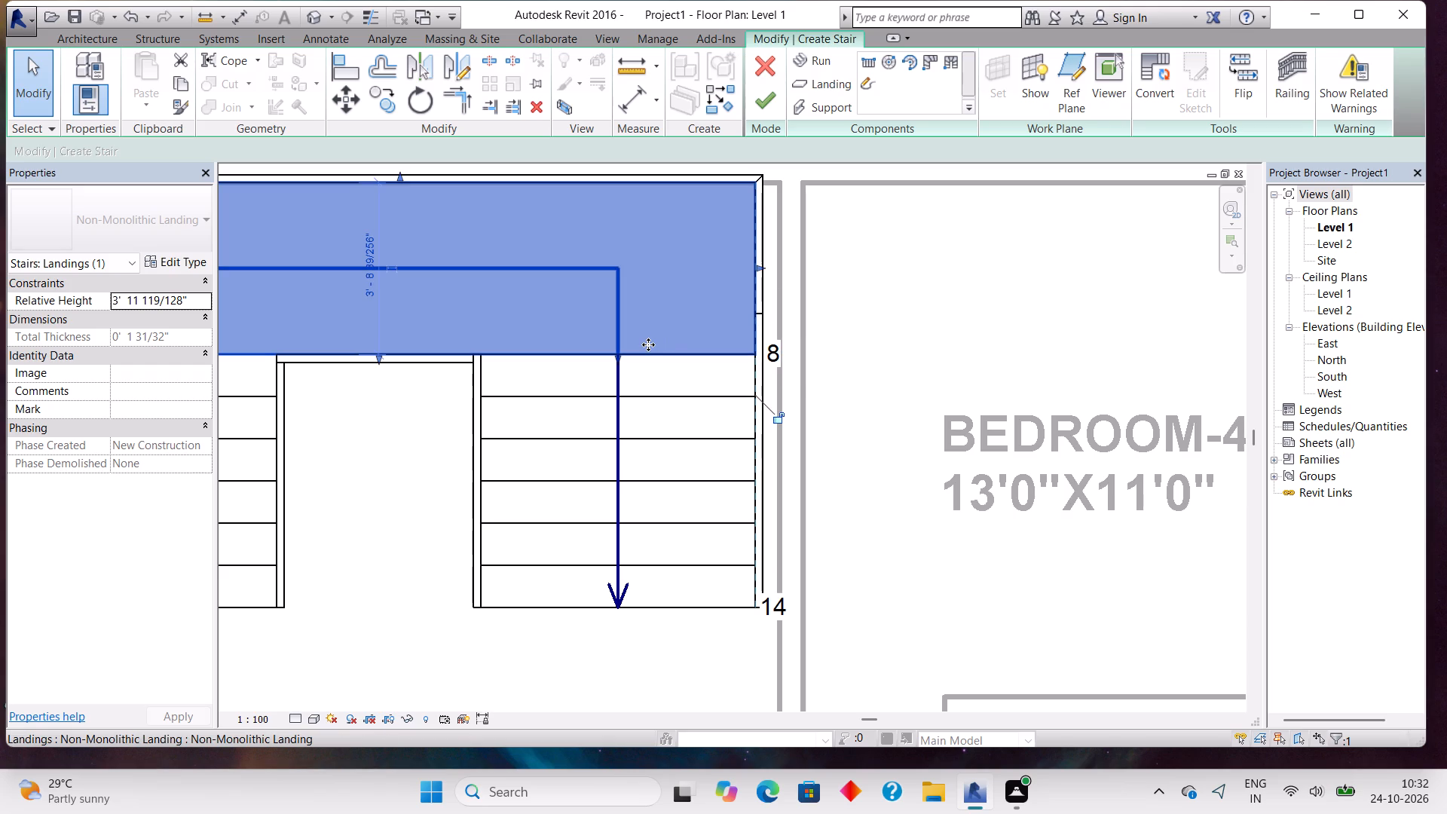
Nudge the stair three increments away from the exterior wall and two towards BEDROOM-4, and finish the stair.
{"action": "key", "text": "space"}
{"action": "key", "text": "Down"}
{"action": "key", "text": "Down"}
{"action": "key", "text": "Down"}
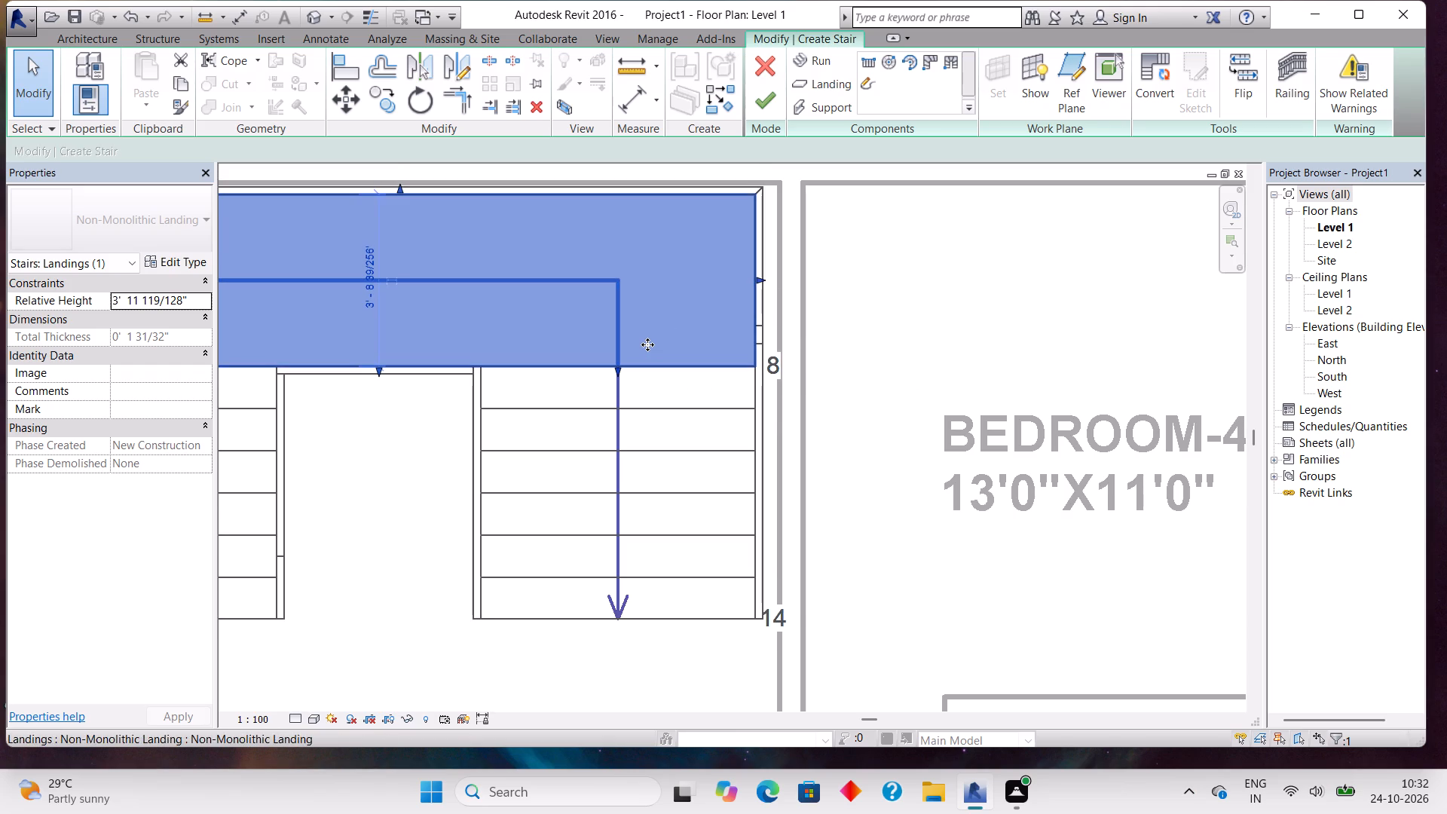
{"action": "key", "text": "Right"}
{"action": "key", "text": "Right"}
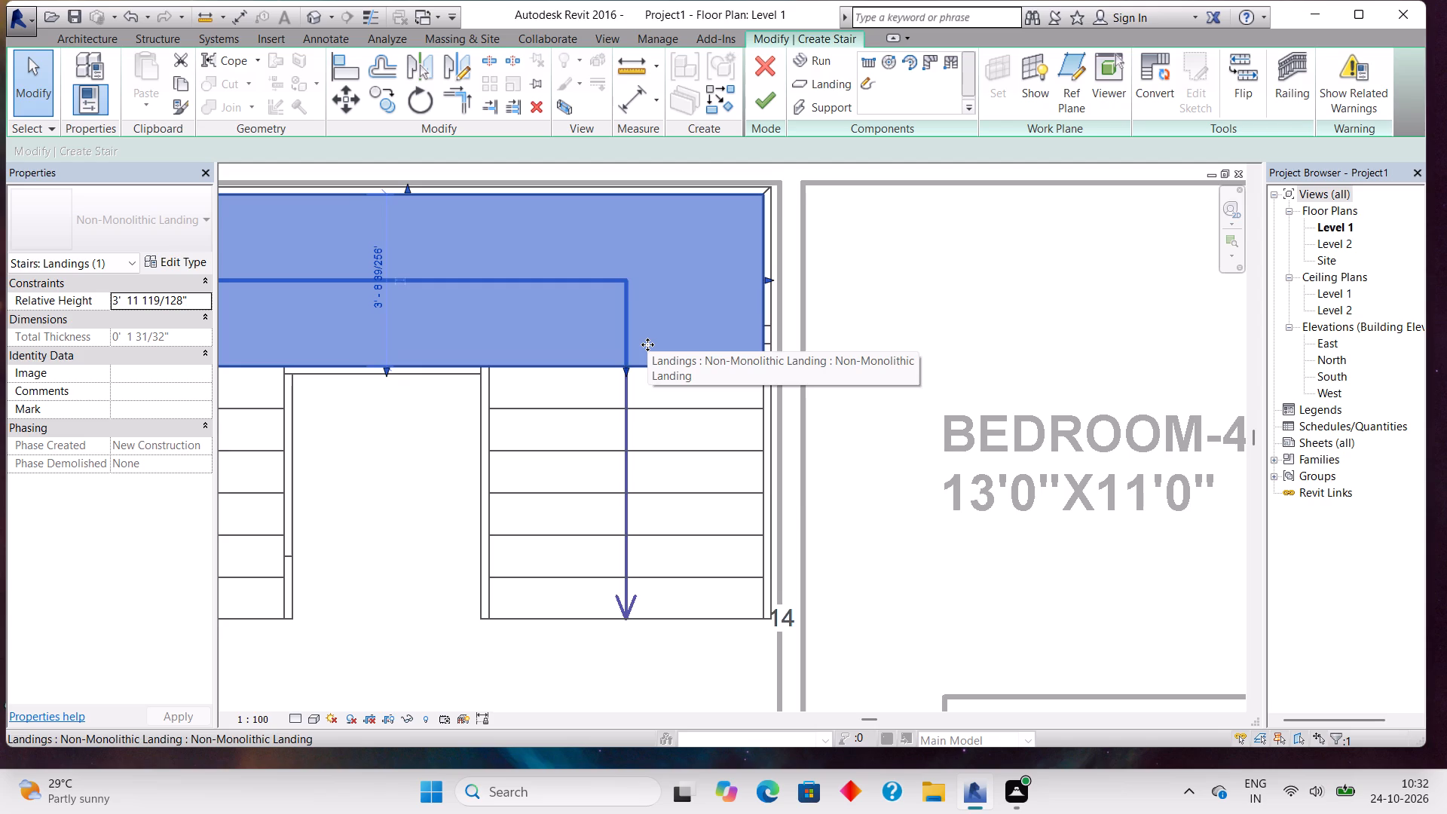
{"action": "scroll", "coordinate": [647, 344], "scroll_direction": "down", "scroll_amount": 3}
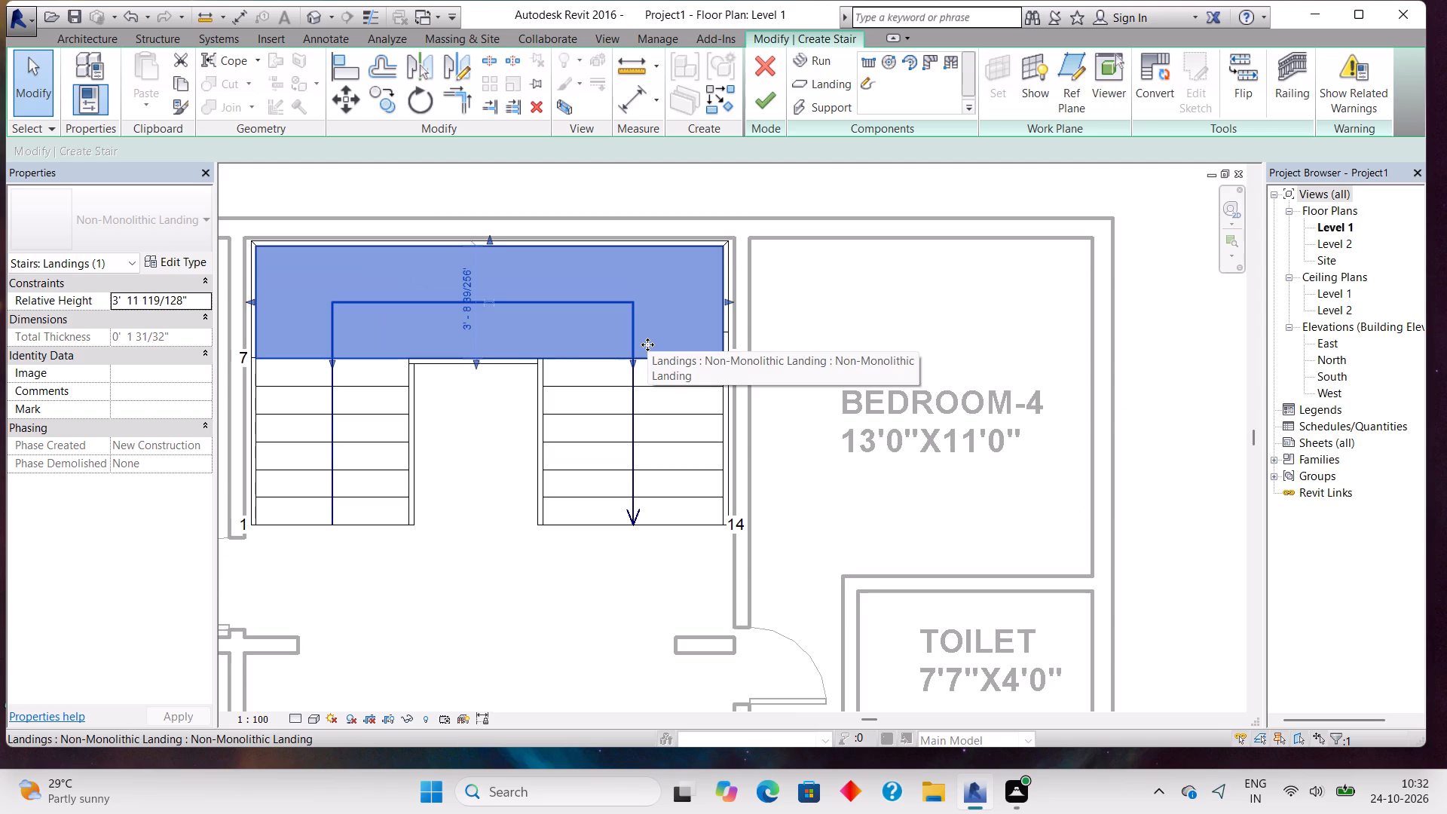
{"action": "left_click", "coordinate": [754, 107]}
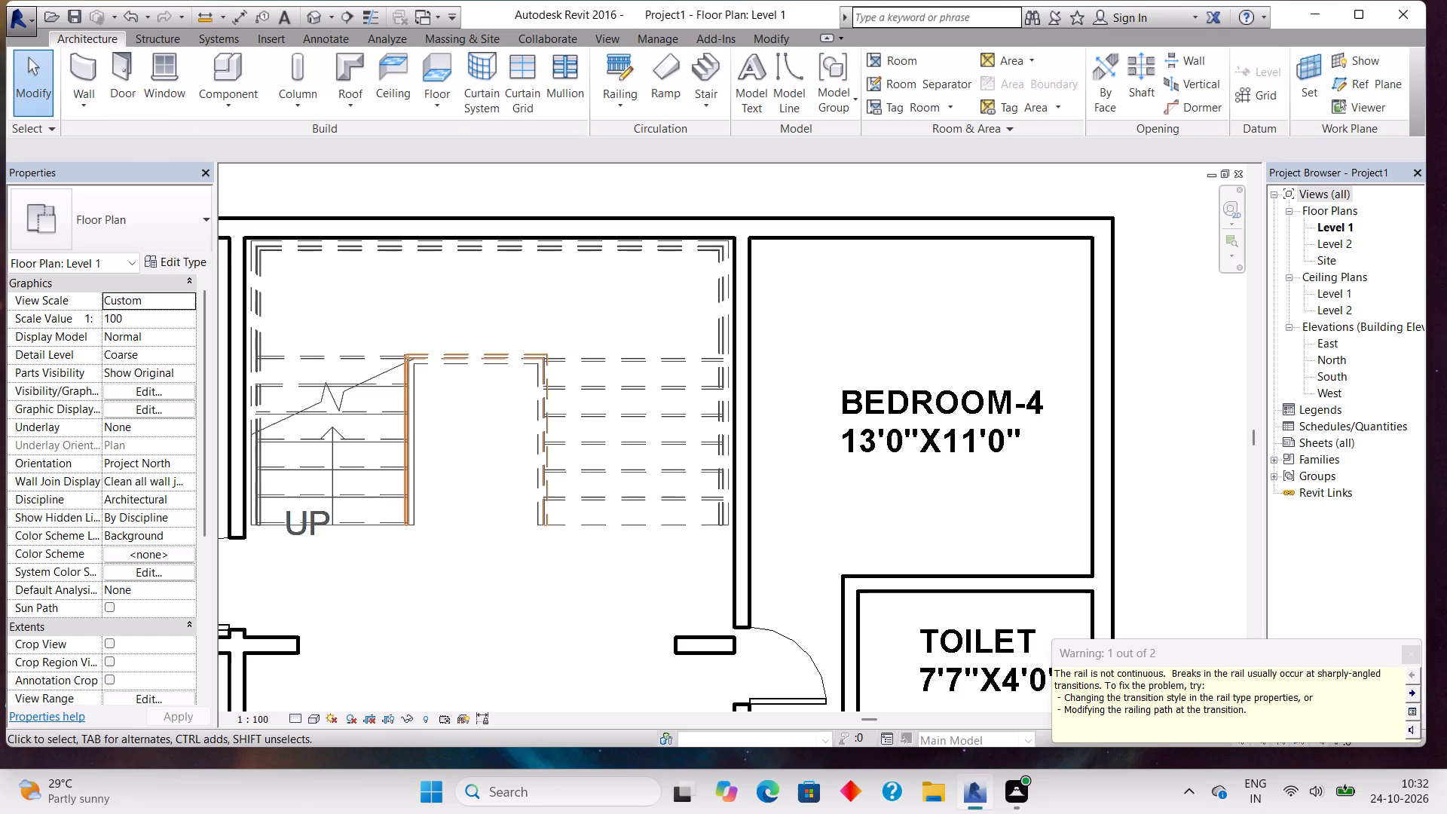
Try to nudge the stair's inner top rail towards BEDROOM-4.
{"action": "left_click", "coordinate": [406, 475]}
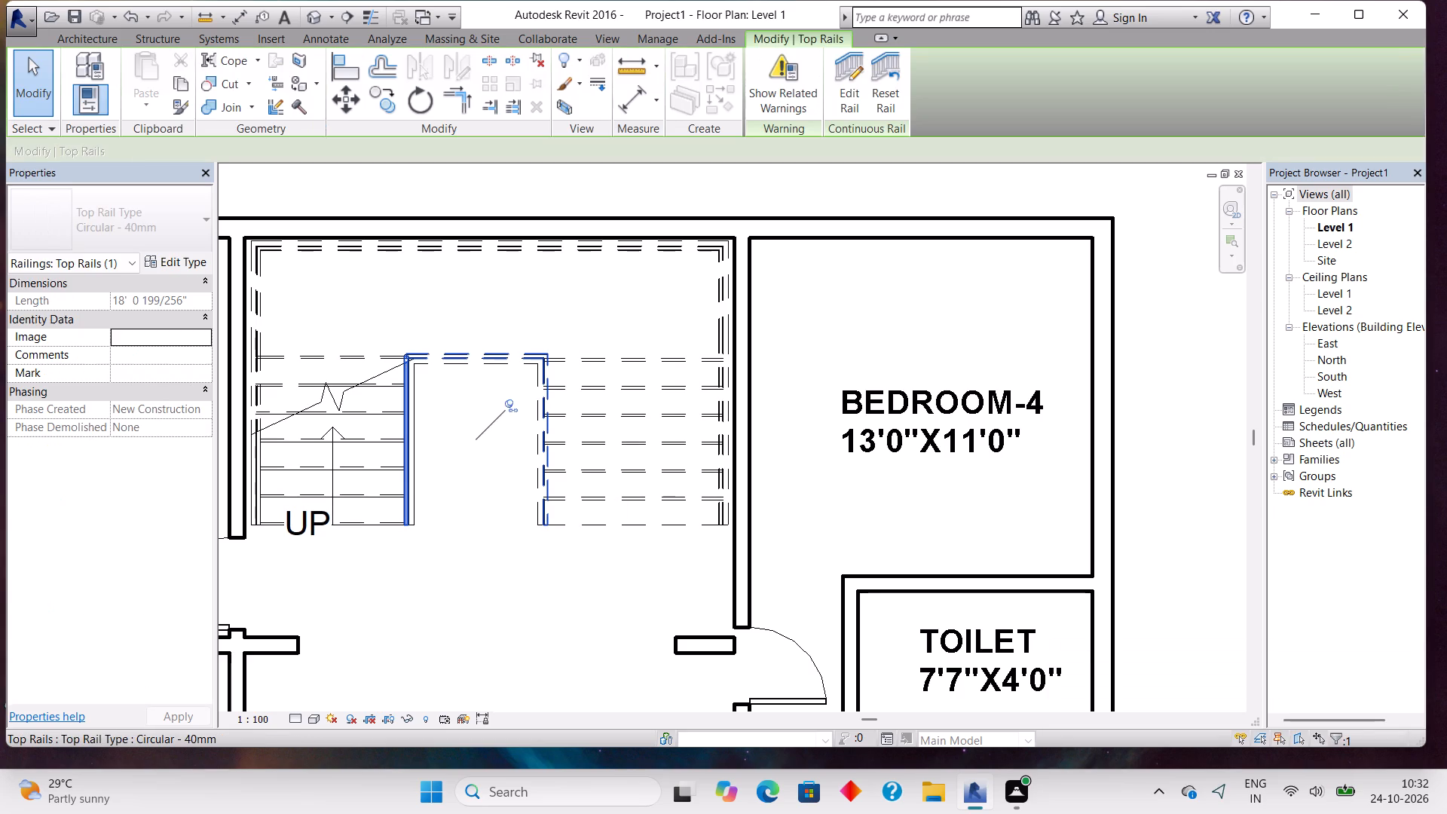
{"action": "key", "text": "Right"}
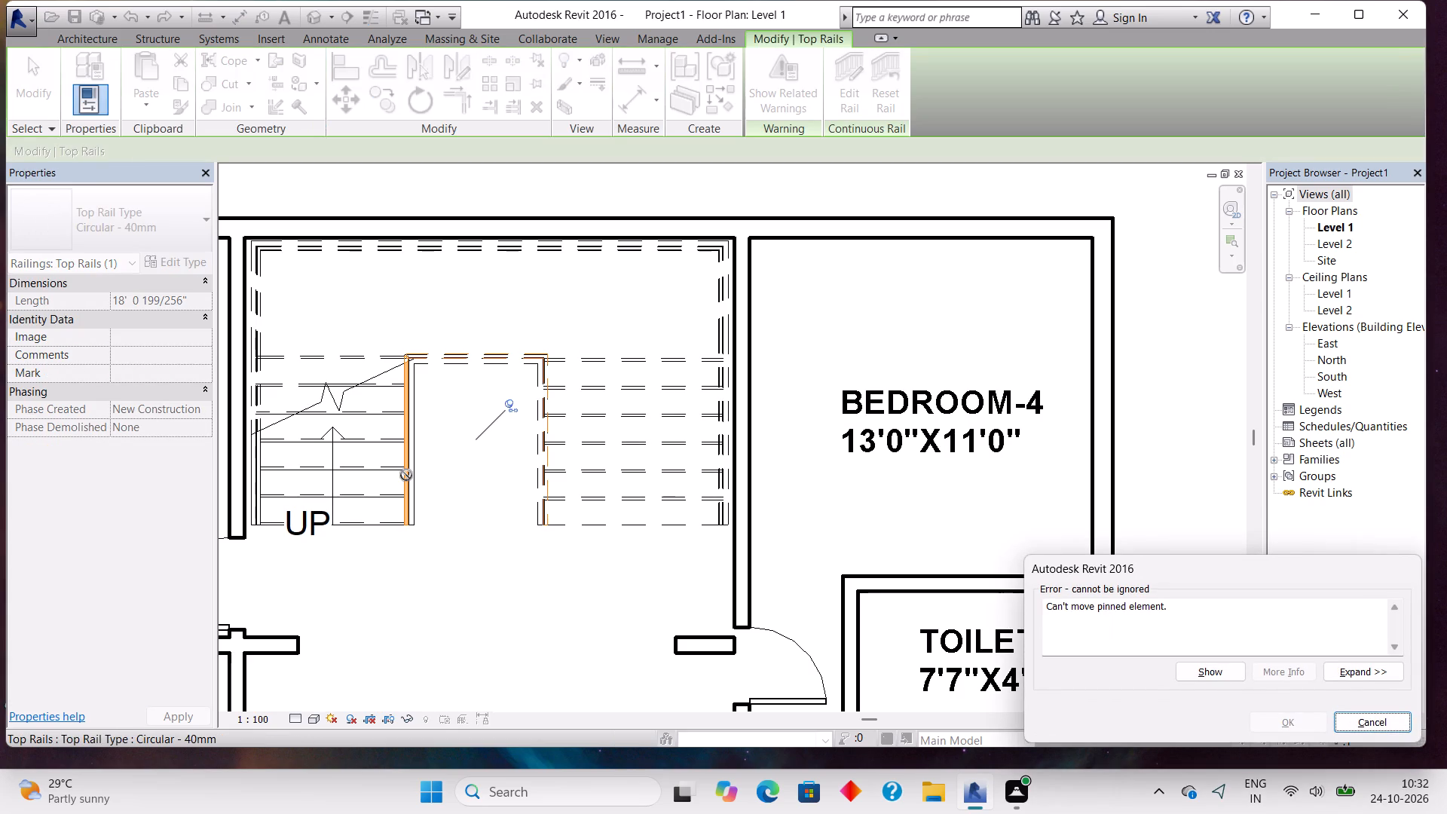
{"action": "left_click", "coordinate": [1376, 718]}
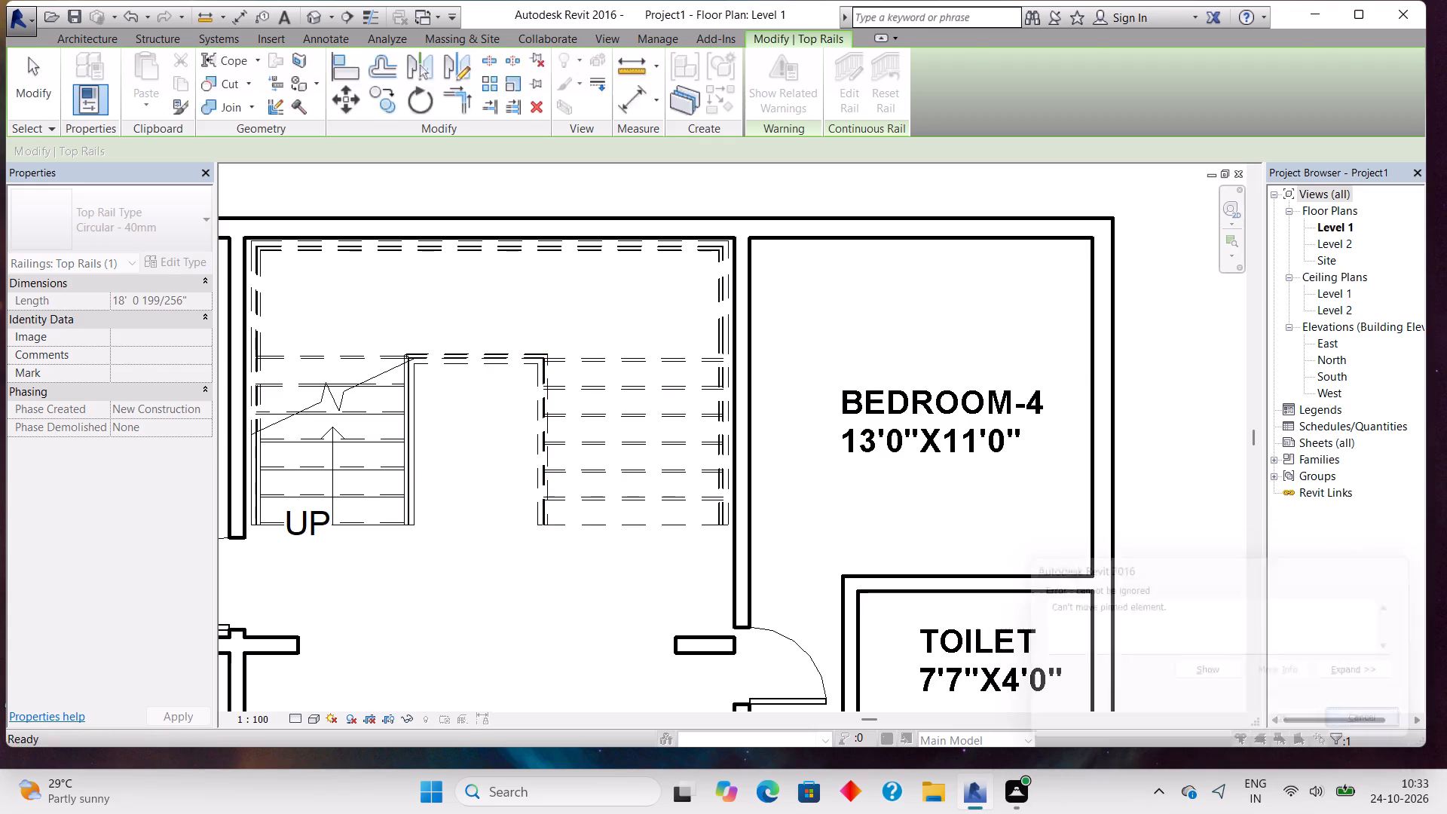
Override the cut pattern of walls in the Level 1 floor plan with a black solid fill.
{"action": "scroll", "coordinate": [648, 442], "scroll_direction": "down", "scroll_amount": 9}
{"action": "middle_click_drag", "start_coordinate": [597, 555], "coordinate": [732, 380]}
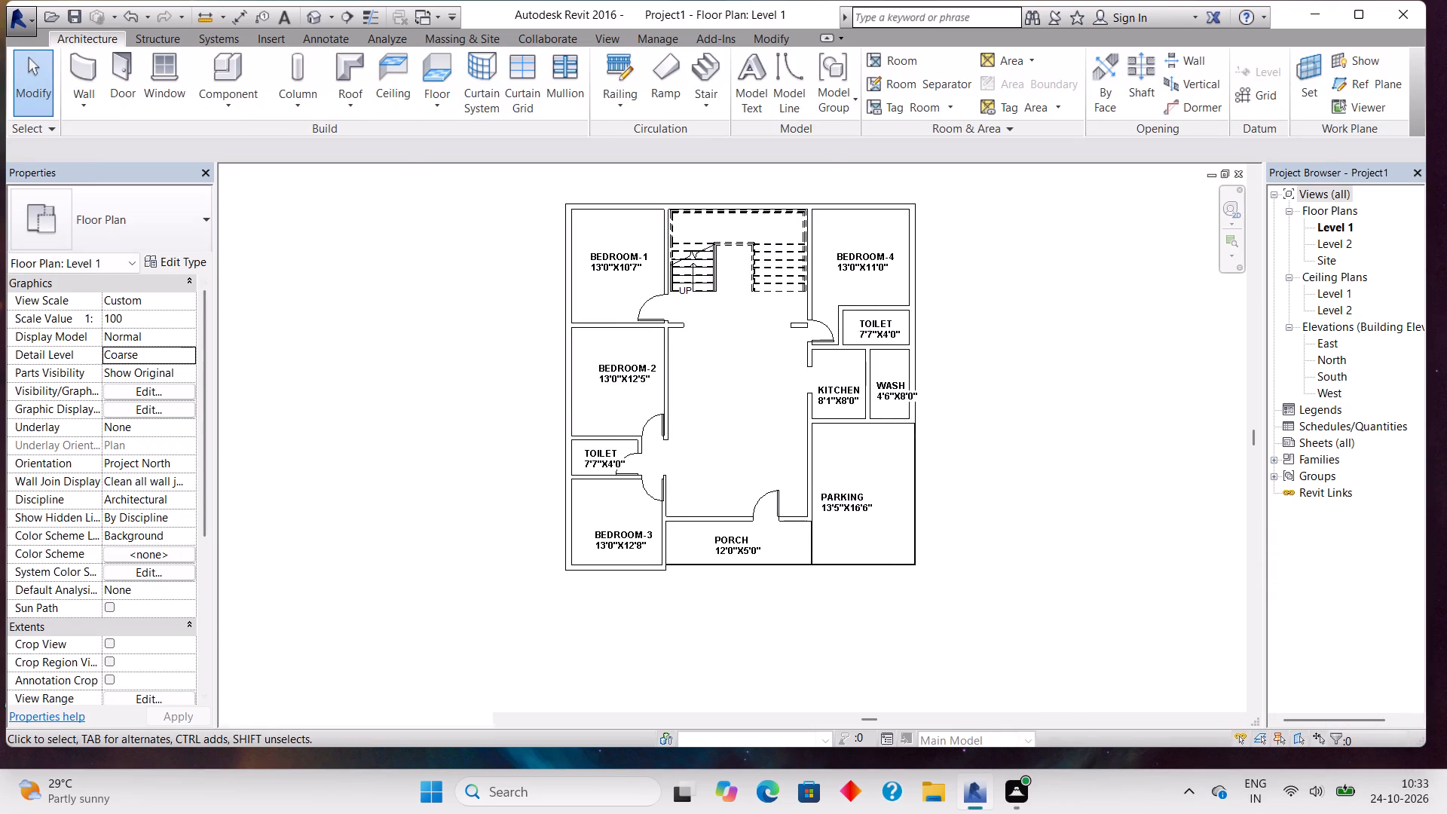
{"action": "left_click", "coordinate": [180, 393]}
{"action": "scroll", "coordinate": [764, 284], "scroll_direction": "down", "scroll_amount": 19}
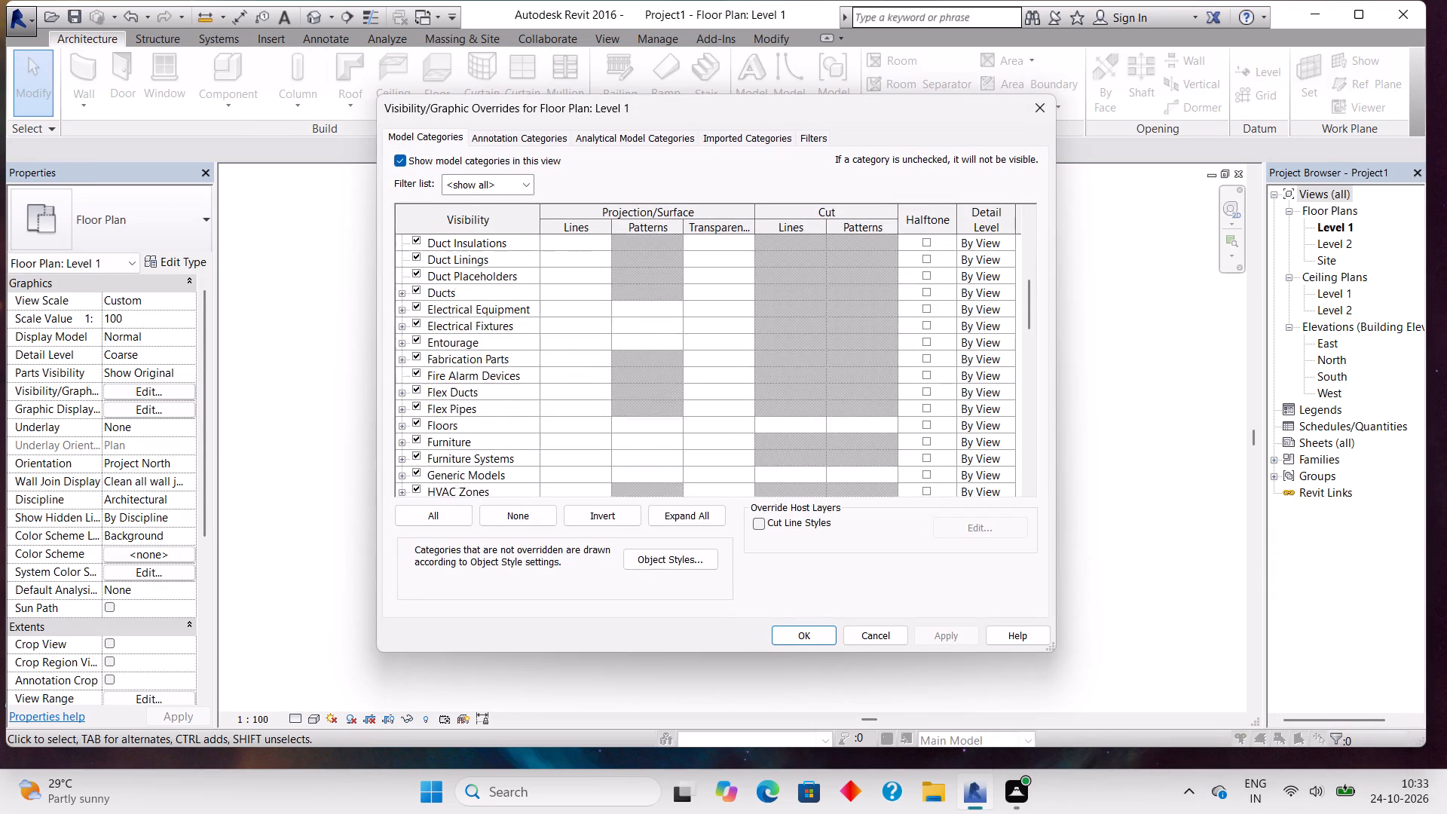
{"action": "scroll", "coordinate": [766, 289], "scroll_direction": "down", "scroll_amount": 20}
{"action": "scroll", "coordinate": [766, 289], "scroll_direction": "down", "scroll_amount": 20}
{"action": "scroll", "coordinate": [766, 289], "scroll_direction": "down", "scroll_amount": 5}
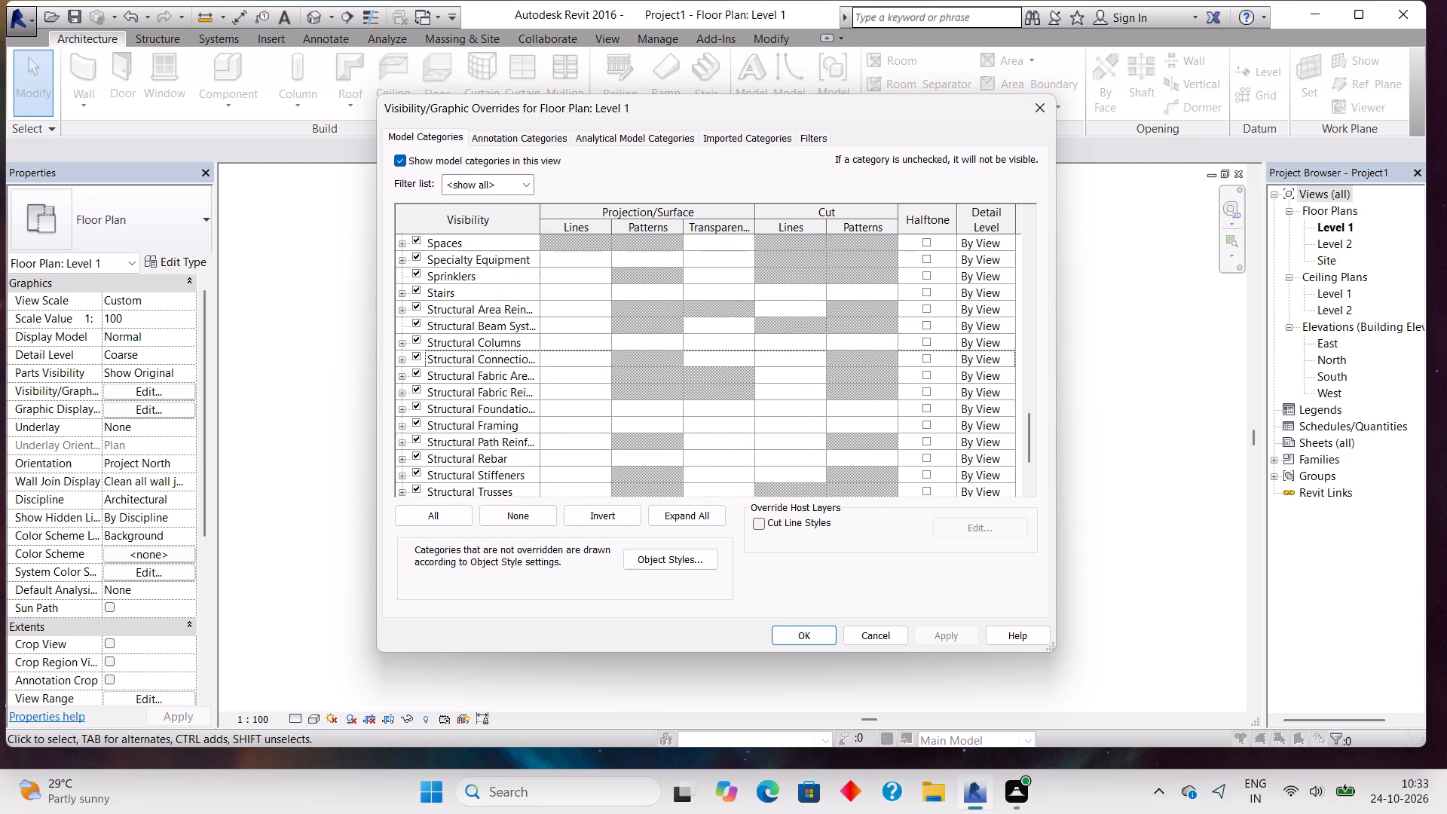
{"action": "scroll", "coordinate": [766, 289], "scroll_direction": "down", "scroll_amount": 8}
{"action": "left_click", "coordinate": [869, 424]}
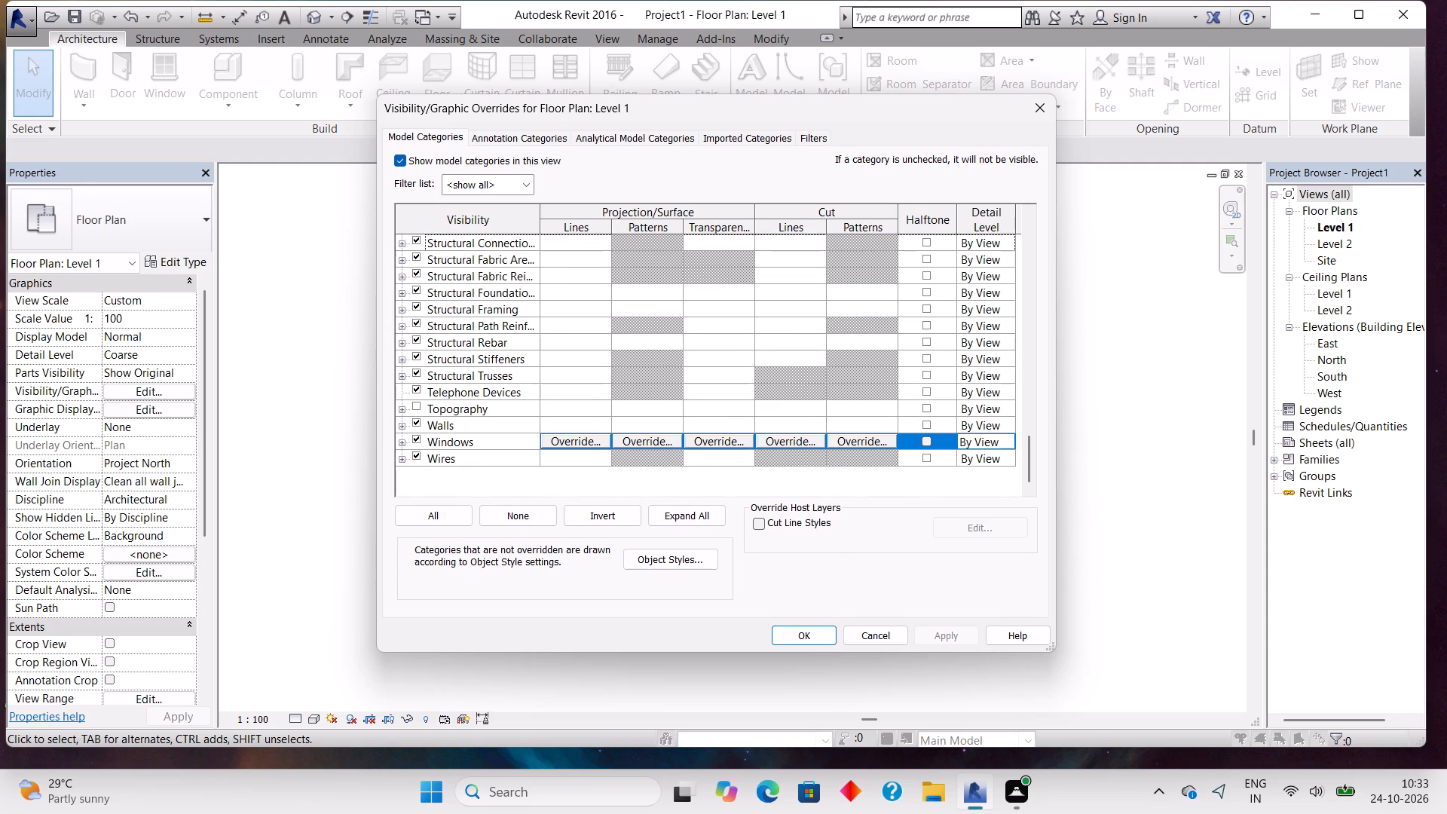
{"action": "left_click", "coordinate": [870, 442]}
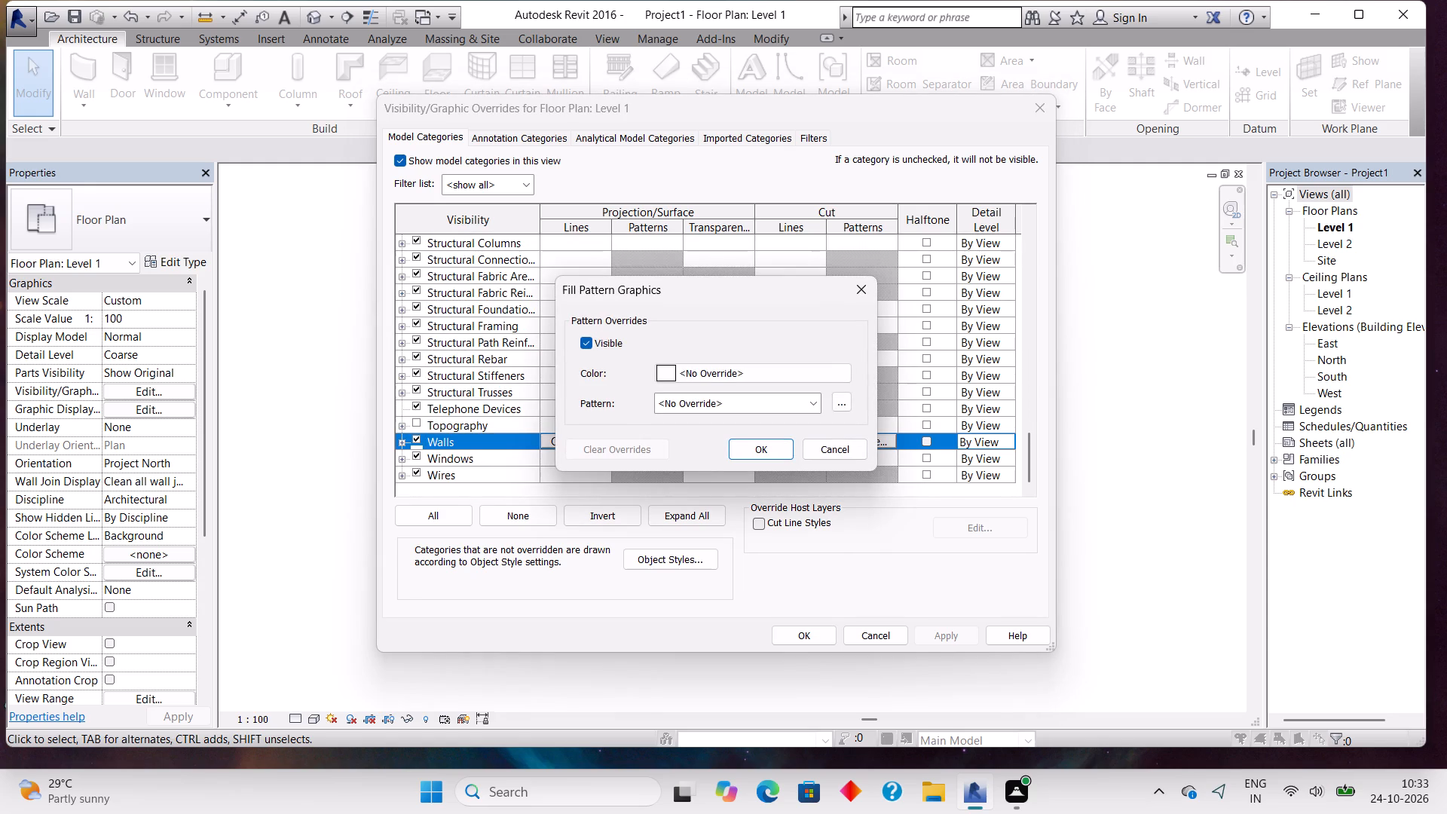
{"action": "left_click", "coordinate": [668, 369]}
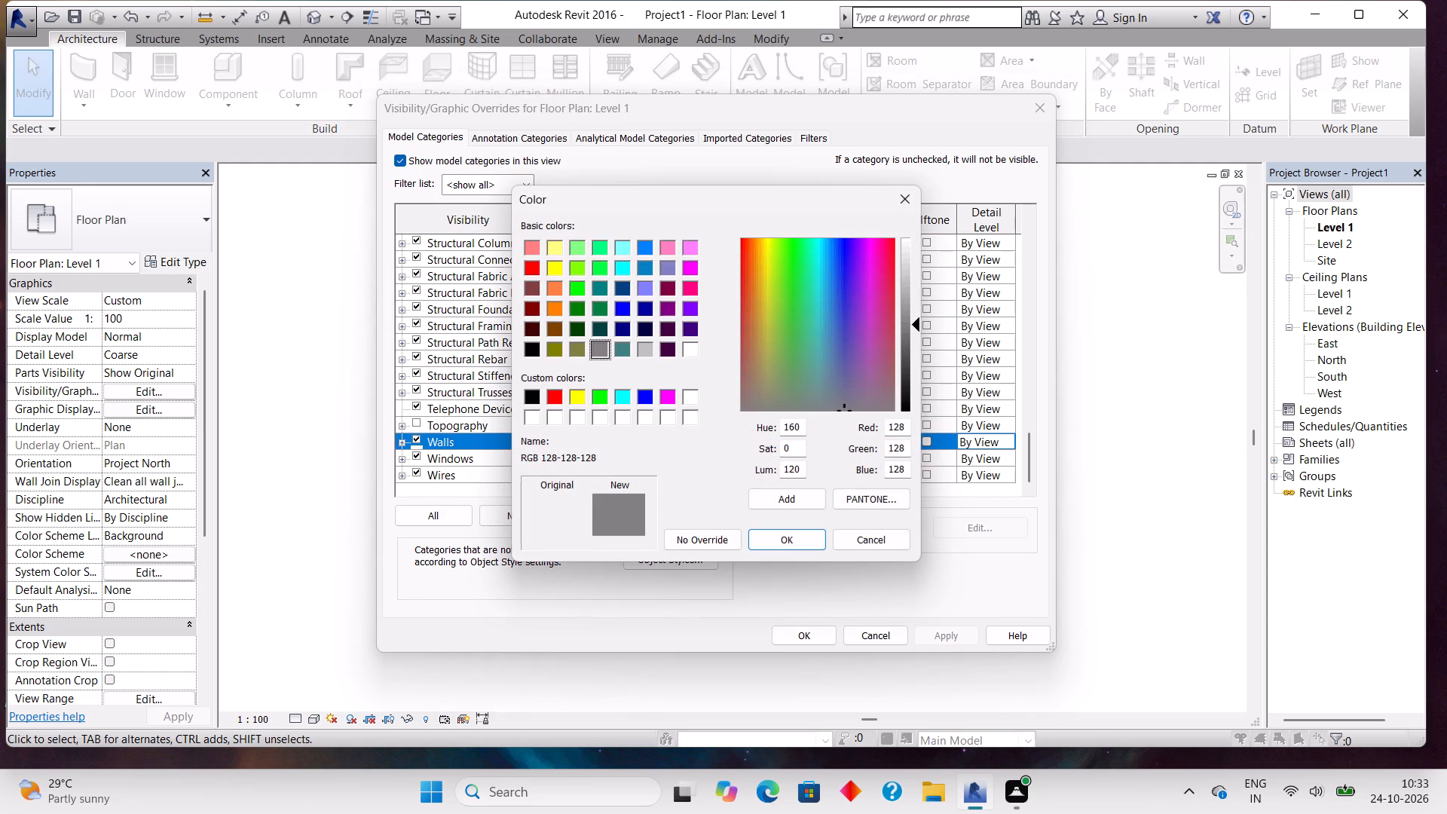
{"action": "left_click", "coordinate": [530, 391]}
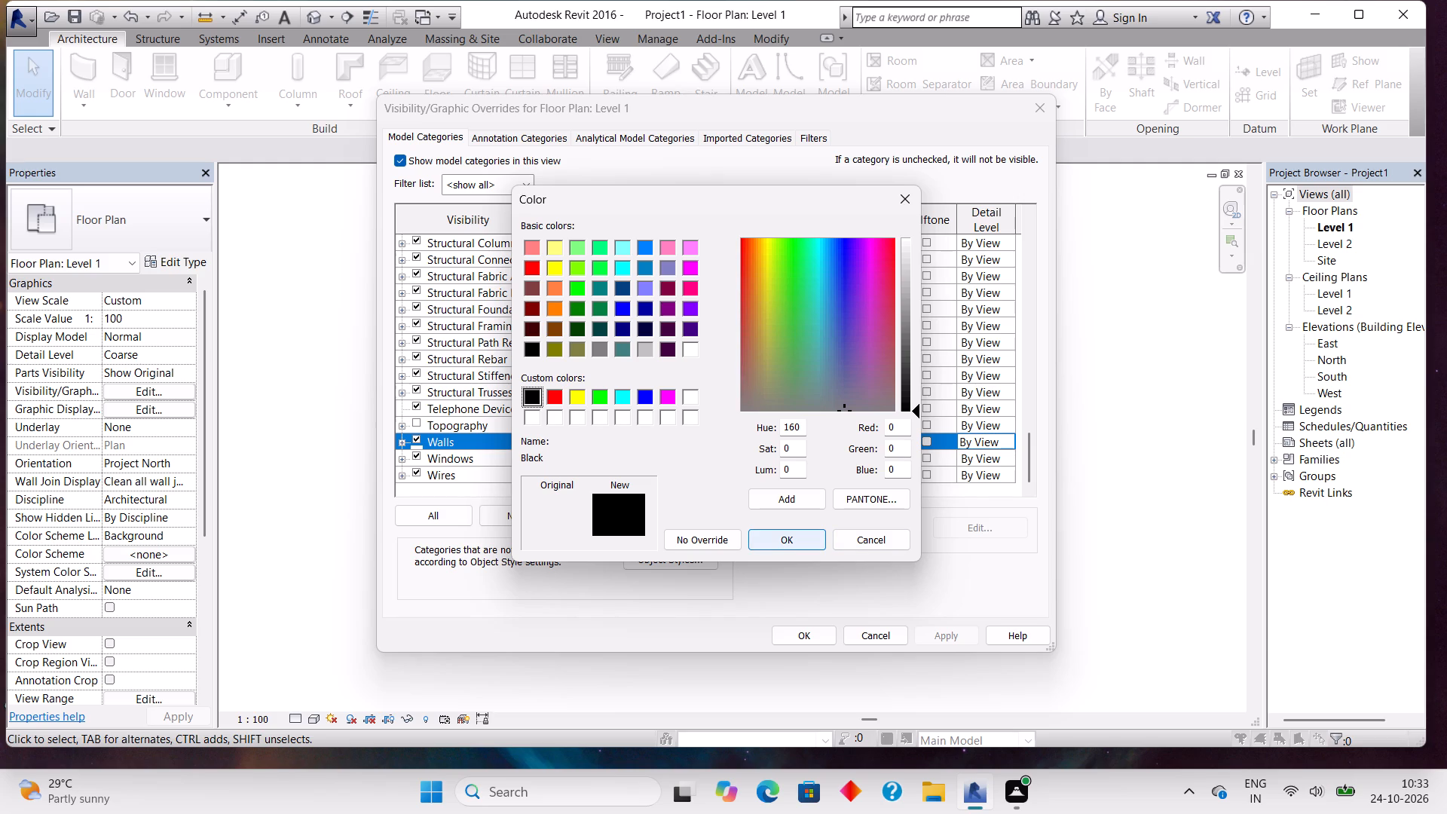
{"action": "left_click", "coordinate": [794, 543]}
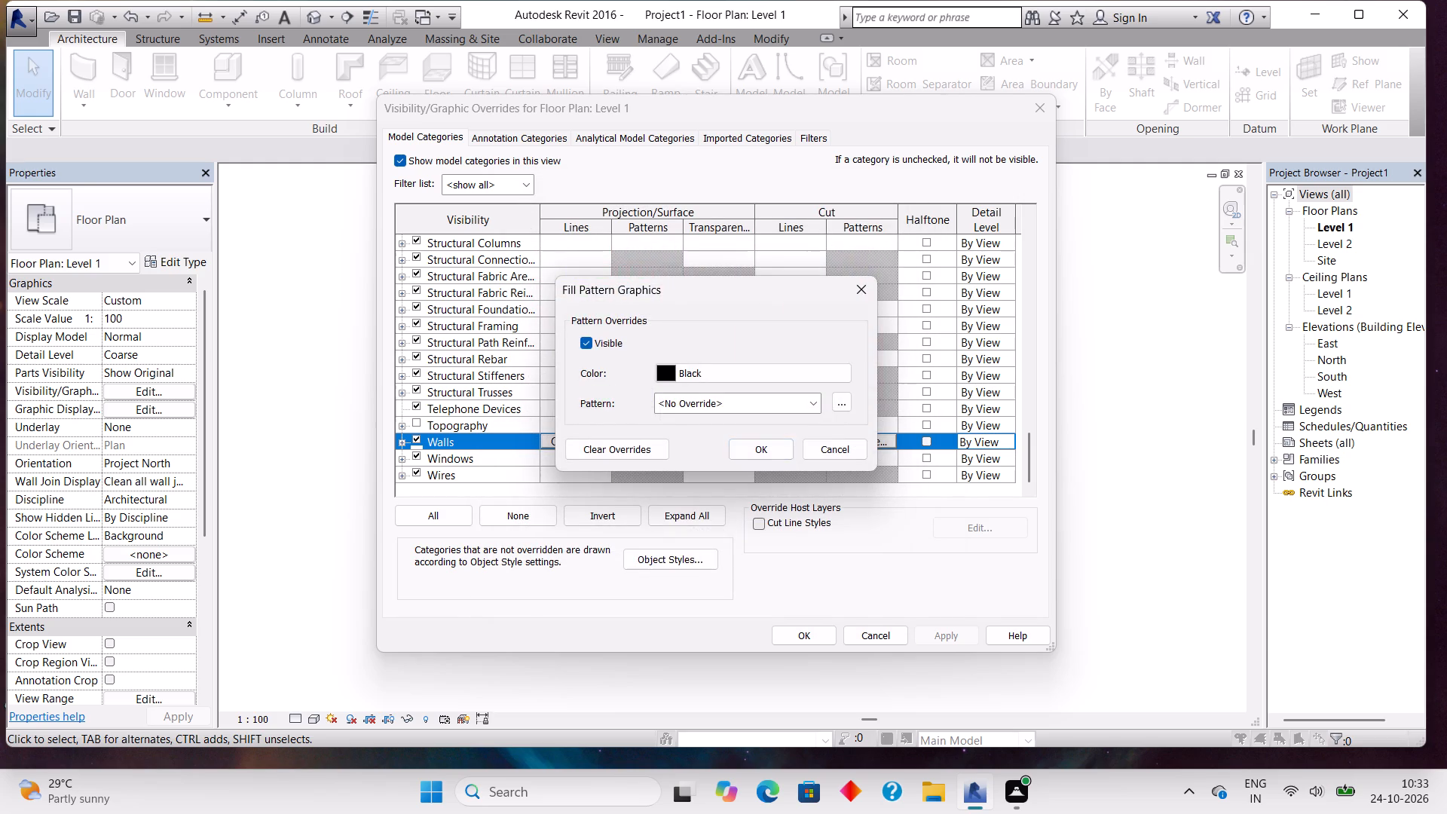
{"action": "left_click", "coordinate": [766, 405]}
{"action": "left_click", "coordinate": [772, 385]}
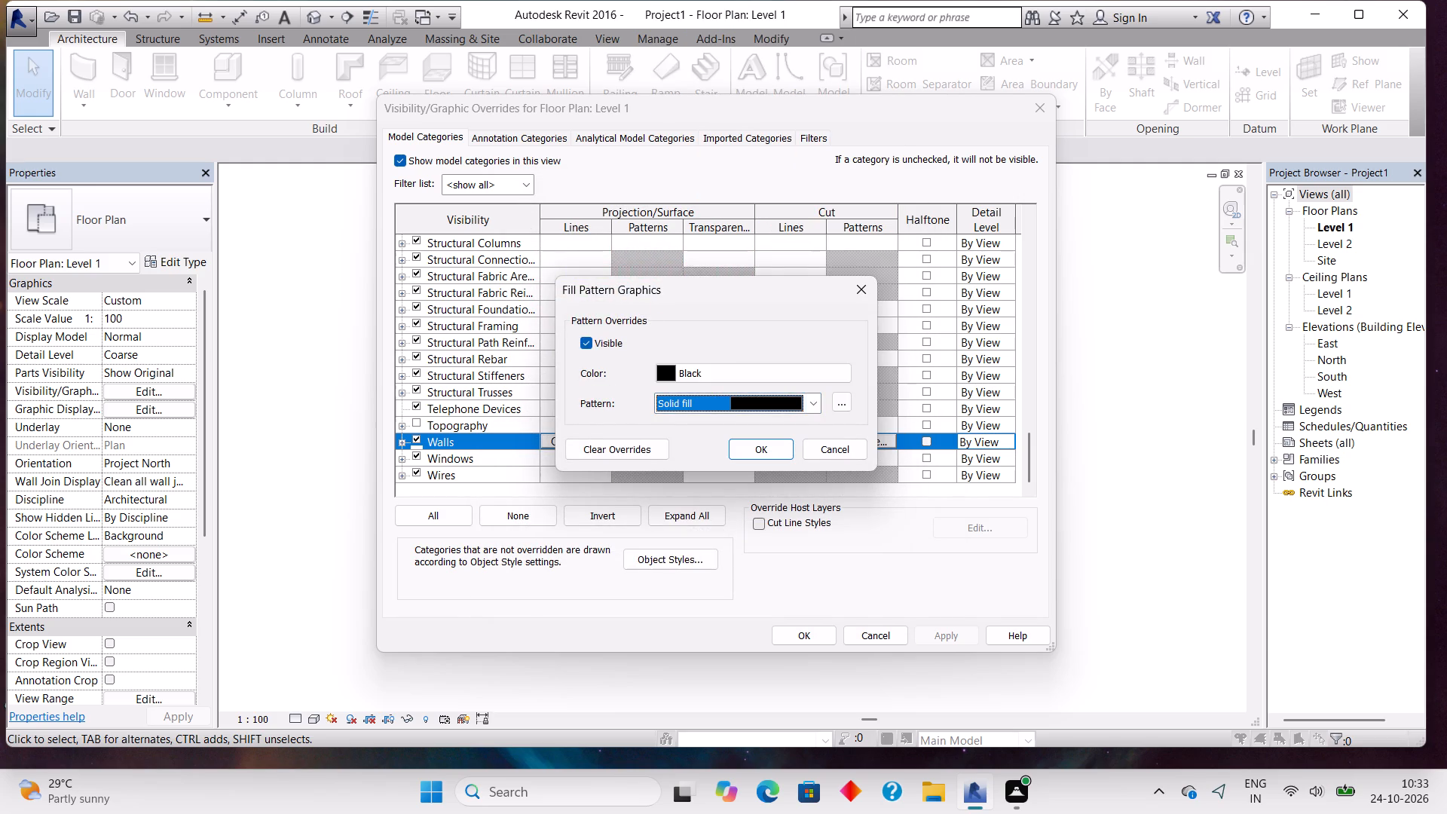
{"action": "left_click", "coordinate": [768, 457]}
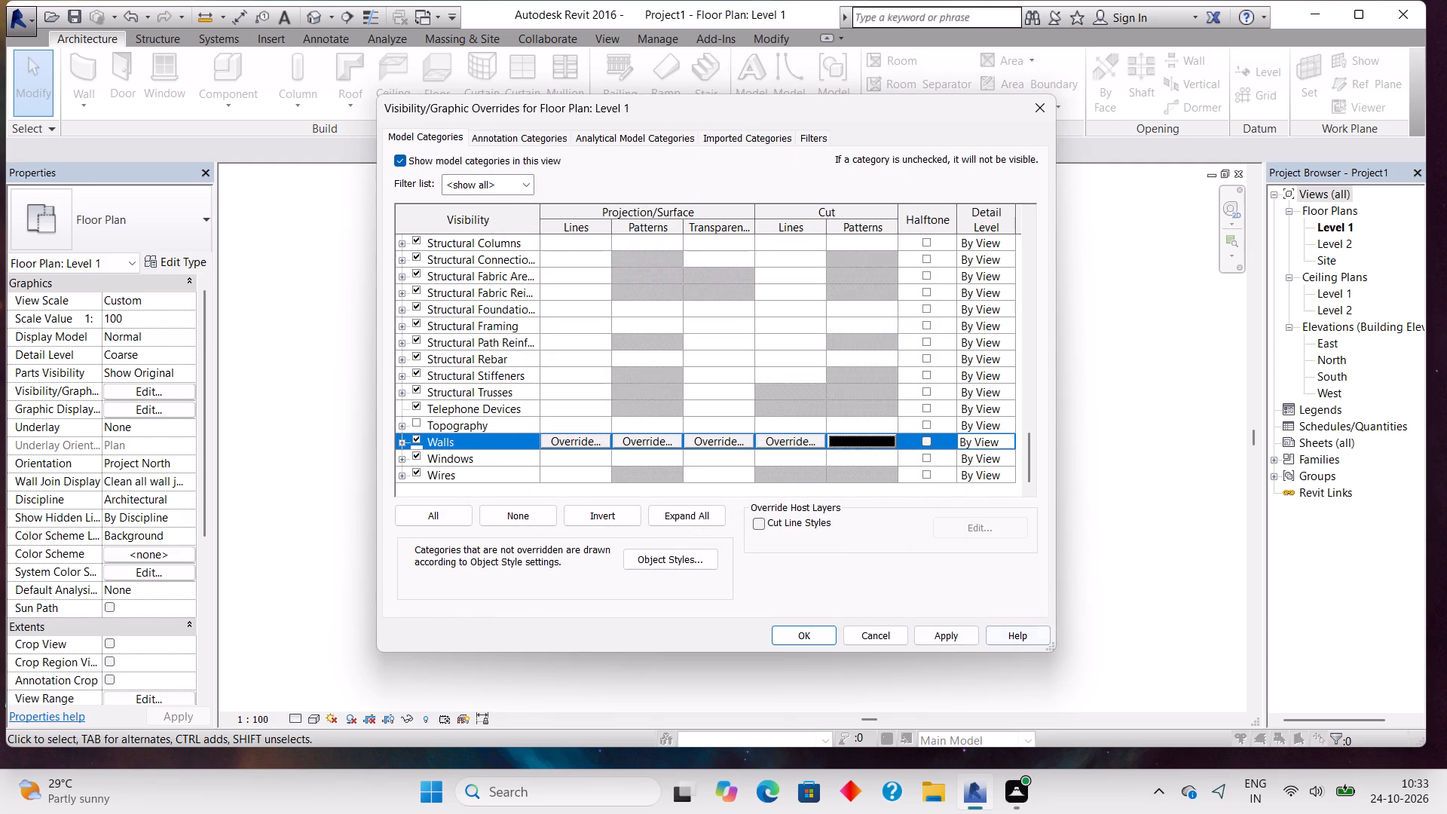
{"action": "left_click", "coordinate": [929, 633]}
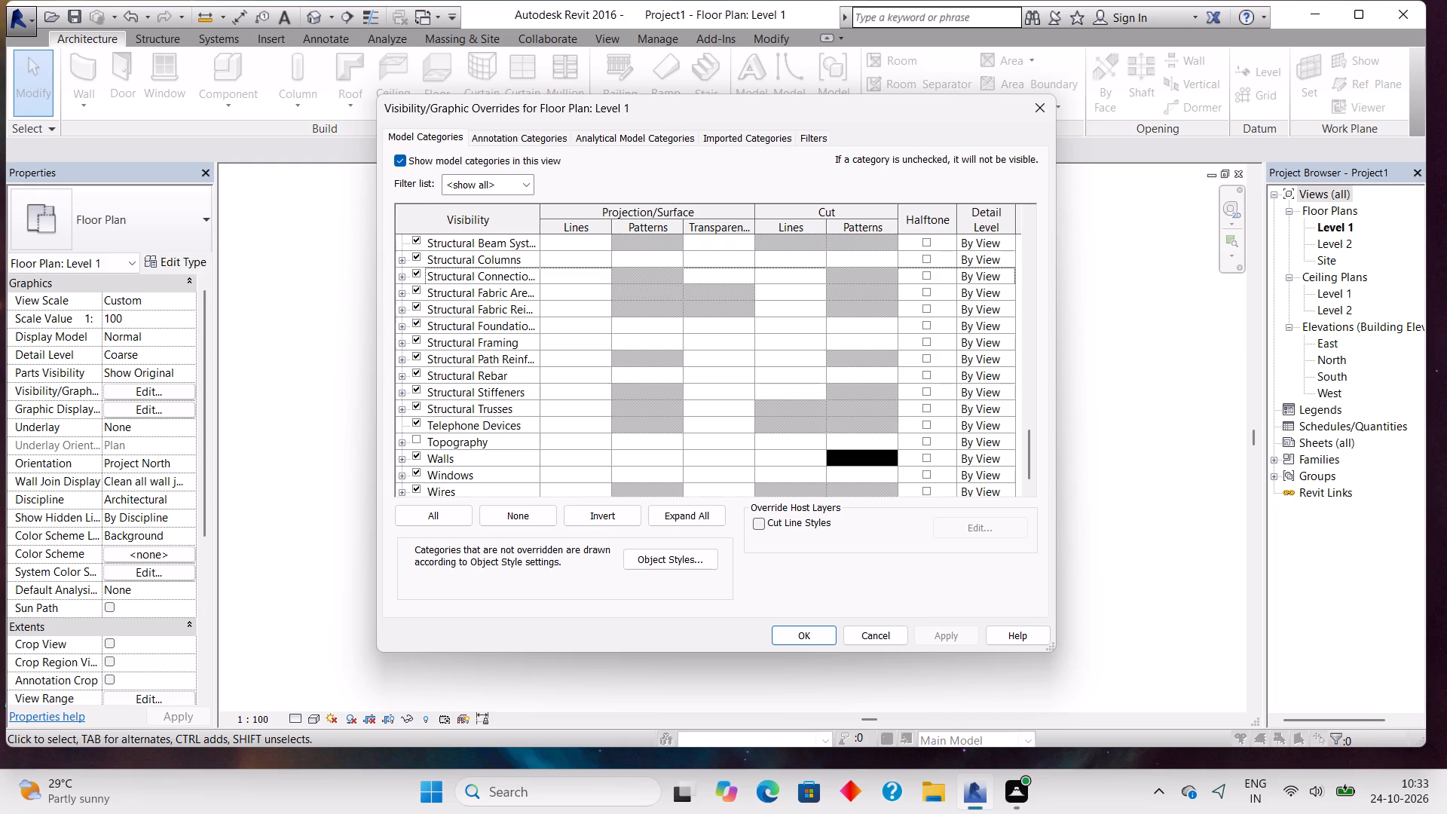
{"action": "left_click", "coordinate": [815, 634]}
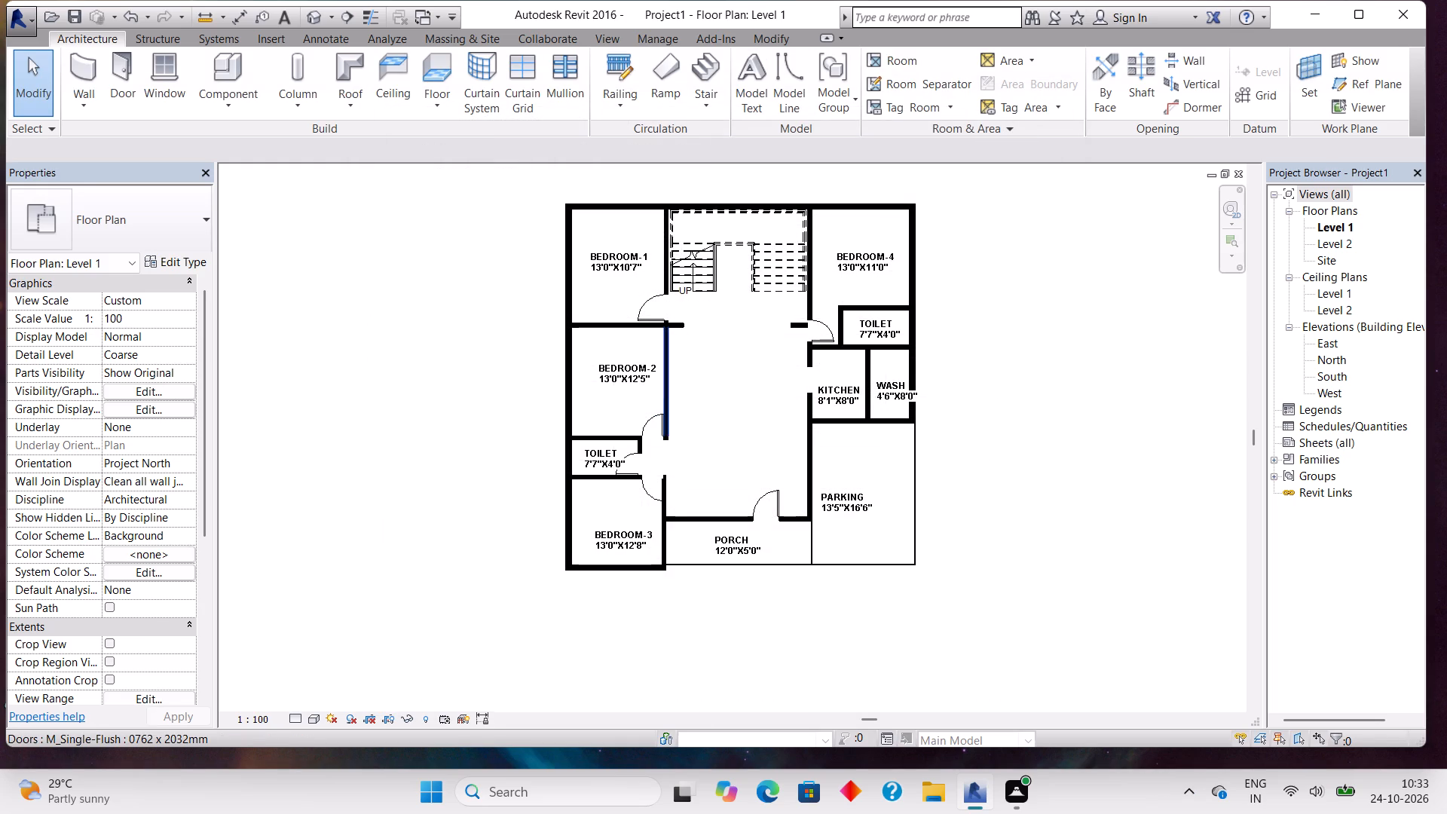
Add a bold text note reading LIVING & DINING in the open hall between BEDROOM-2 and KITCHEN, leaving the project unsaved.
{"action": "left_click", "coordinate": [328, 41]}
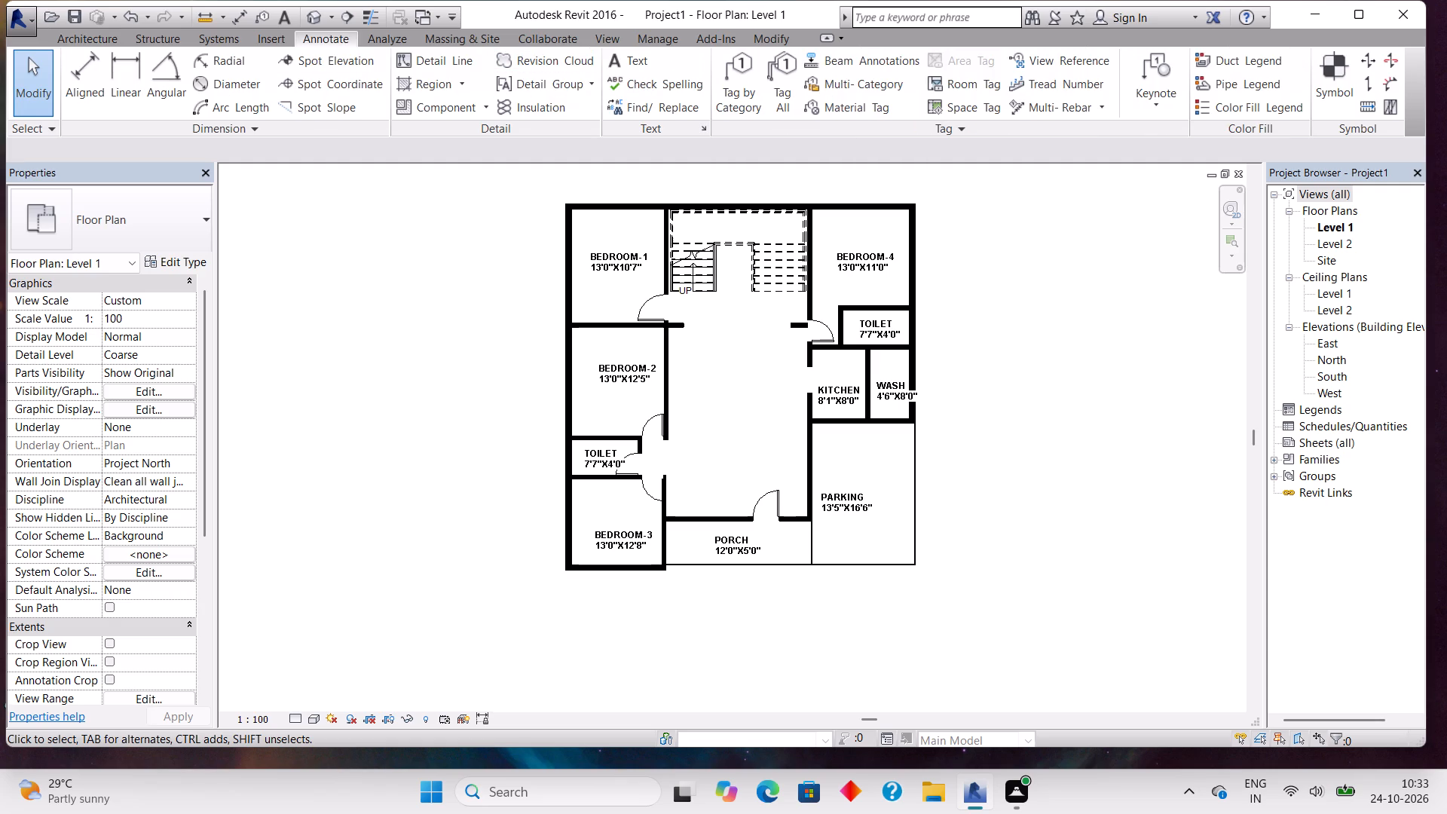
{"action": "left_click", "coordinate": [613, 63]}
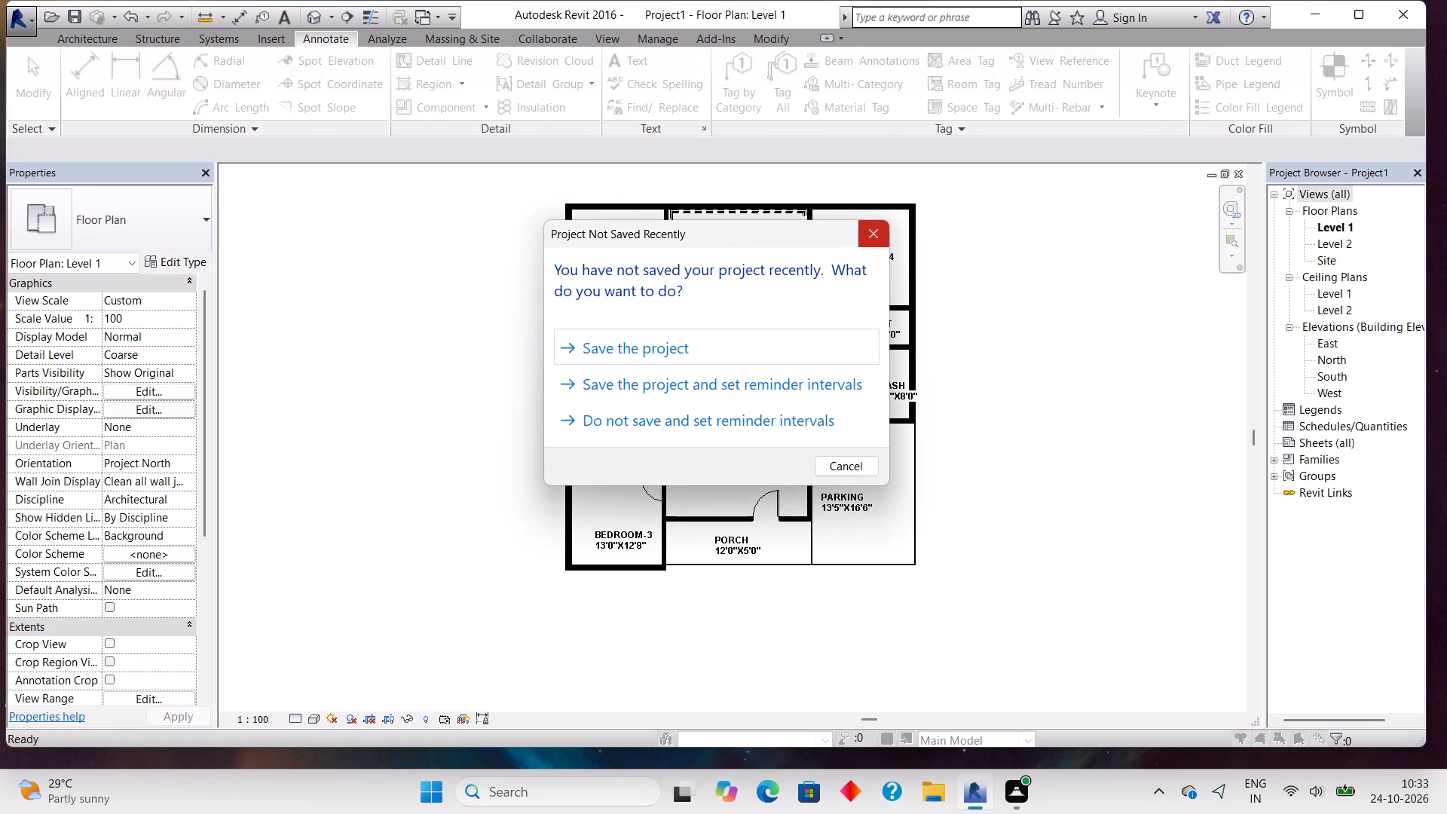
{"action": "left_click", "coordinate": [858, 242]}
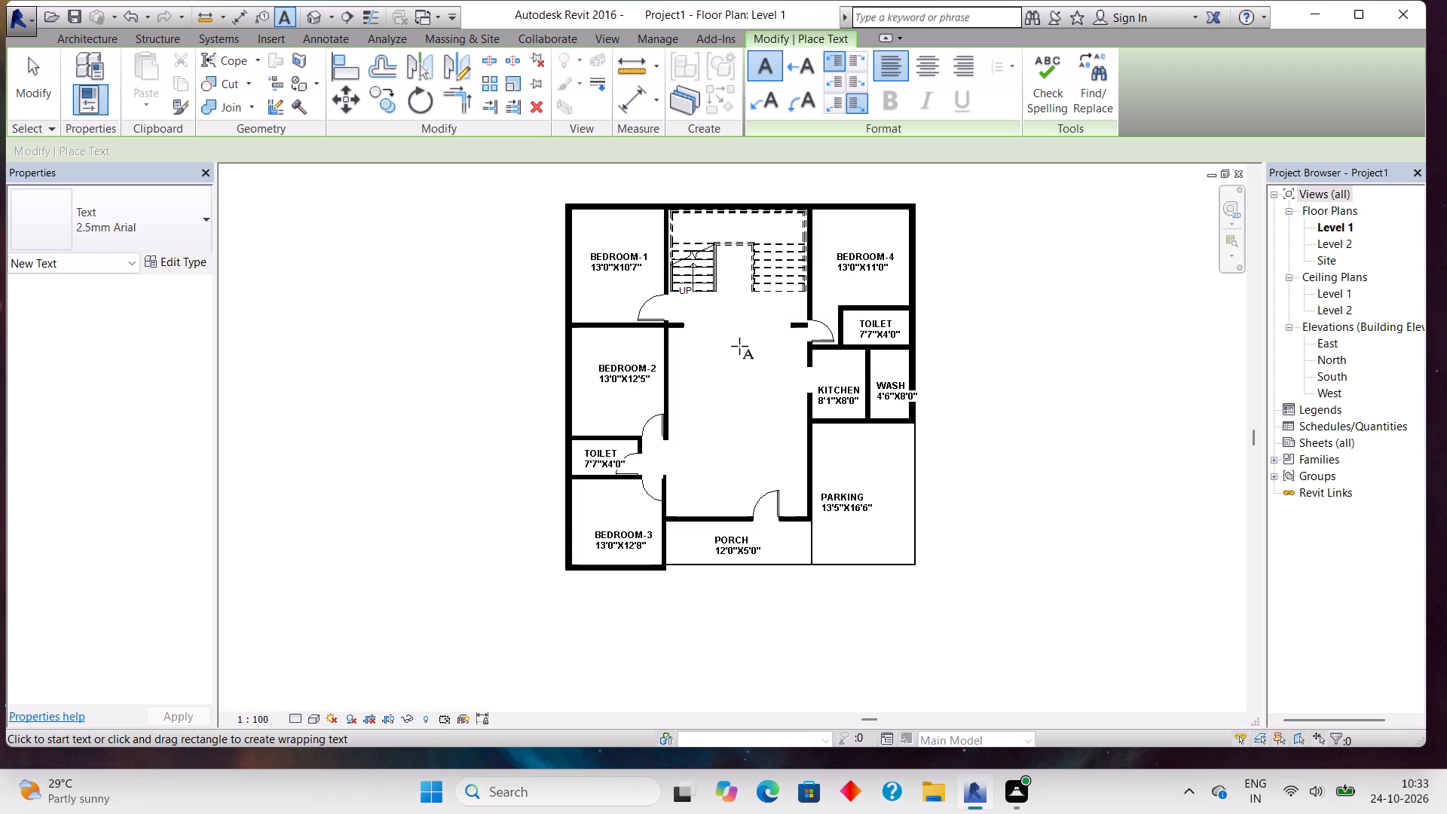
{"action": "left_click", "coordinate": [710, 377]}
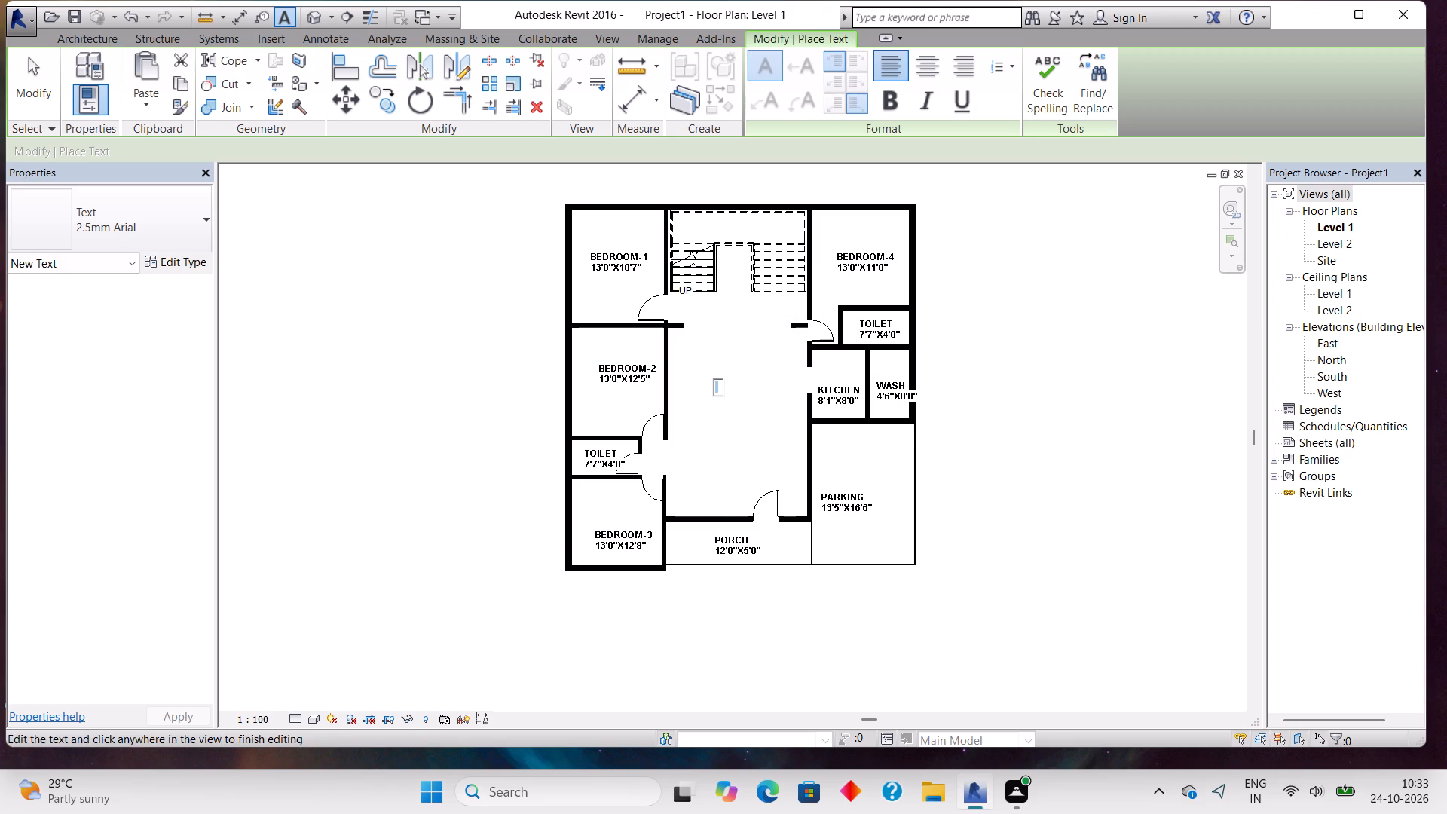
{"action": "left_click", "coordinate": [897, 90]}
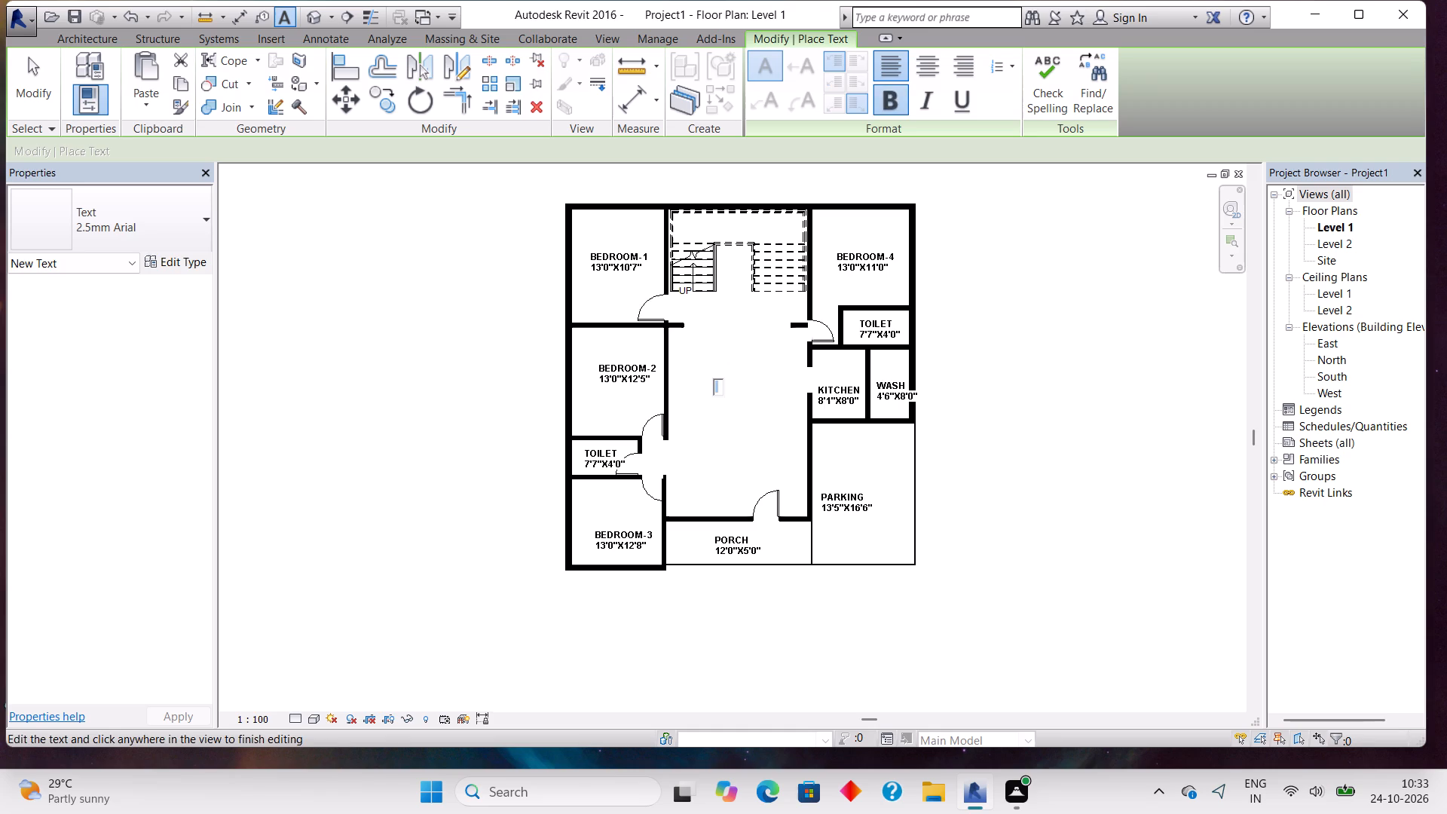
{"action": "scroll", "coordinate": [711, 409], "scroll_direction": "up", "scroll_amount": 6}
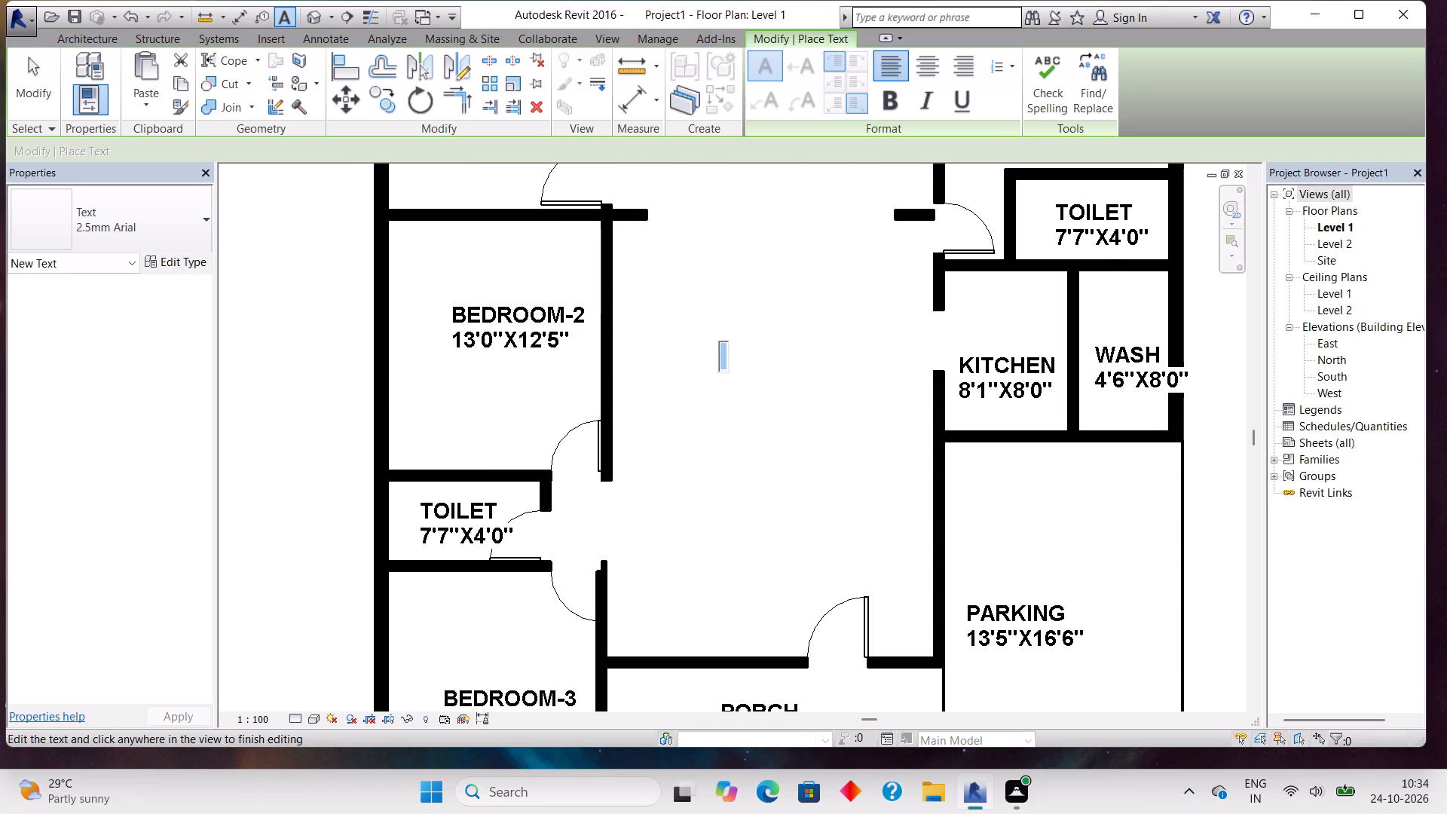
{"action": "type", "text": "LIVINH"}
{"action": "key", "text": "BackSpace"}
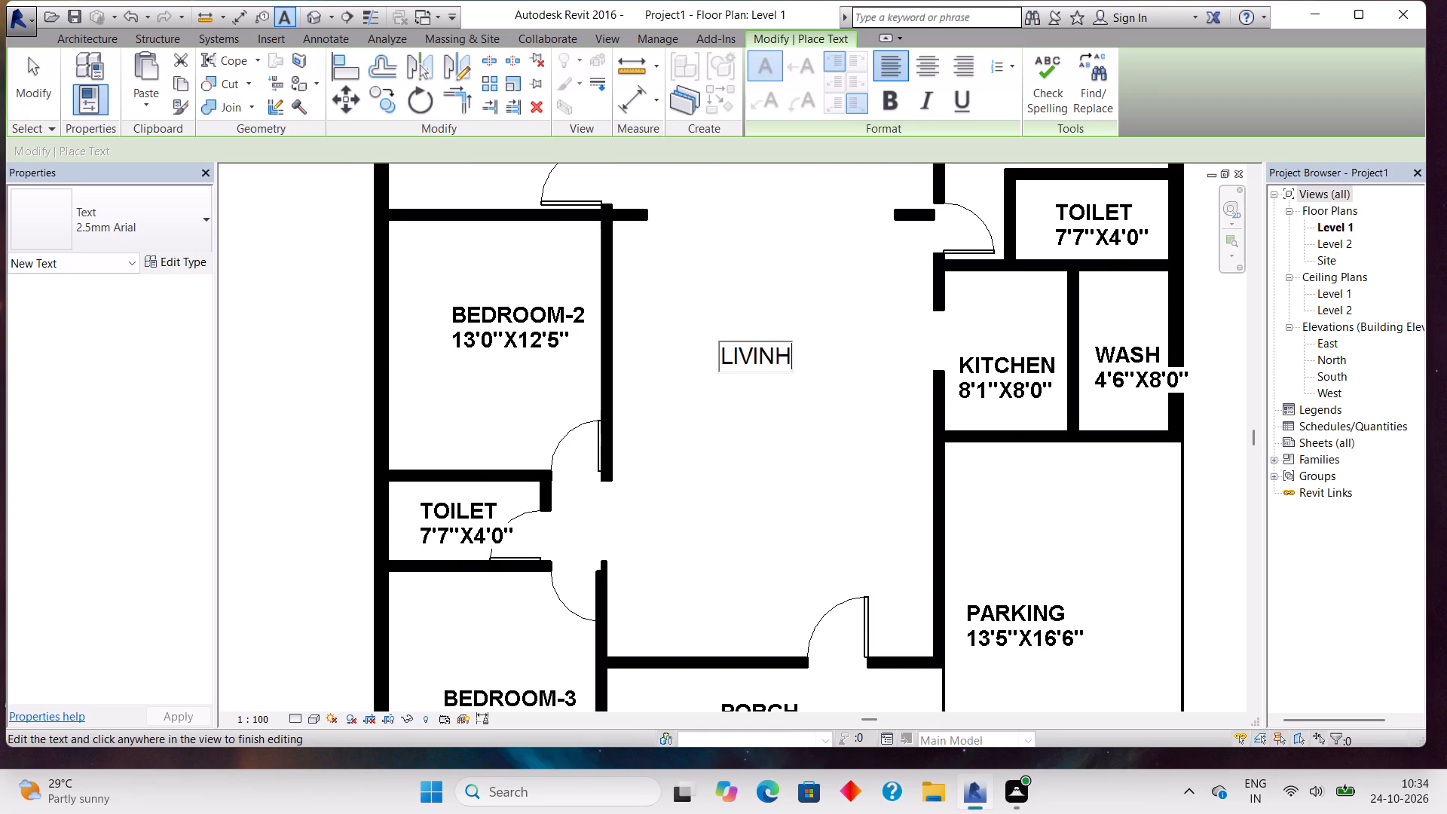
{"action": "key", "text": "BackSpace"}
{"action": "key", "text": "BackSpace"}
{"action": "key", "text": "BackSpace"}
{"action": "key", "text": "BackSpace"}
{"action": "key", "text": "BackSpace"}
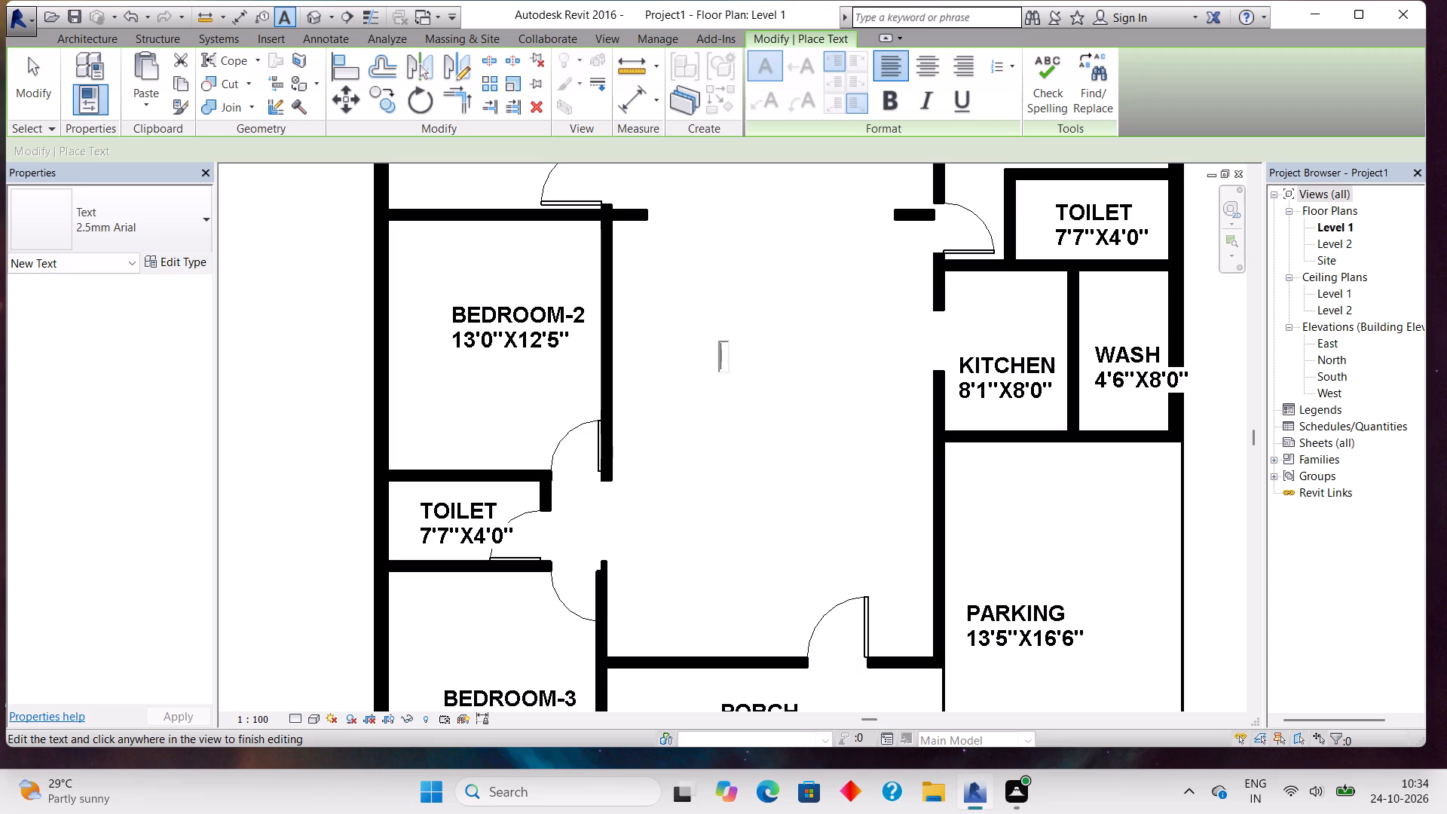
{"action": "left_click", "coordinate": [889, 94]}
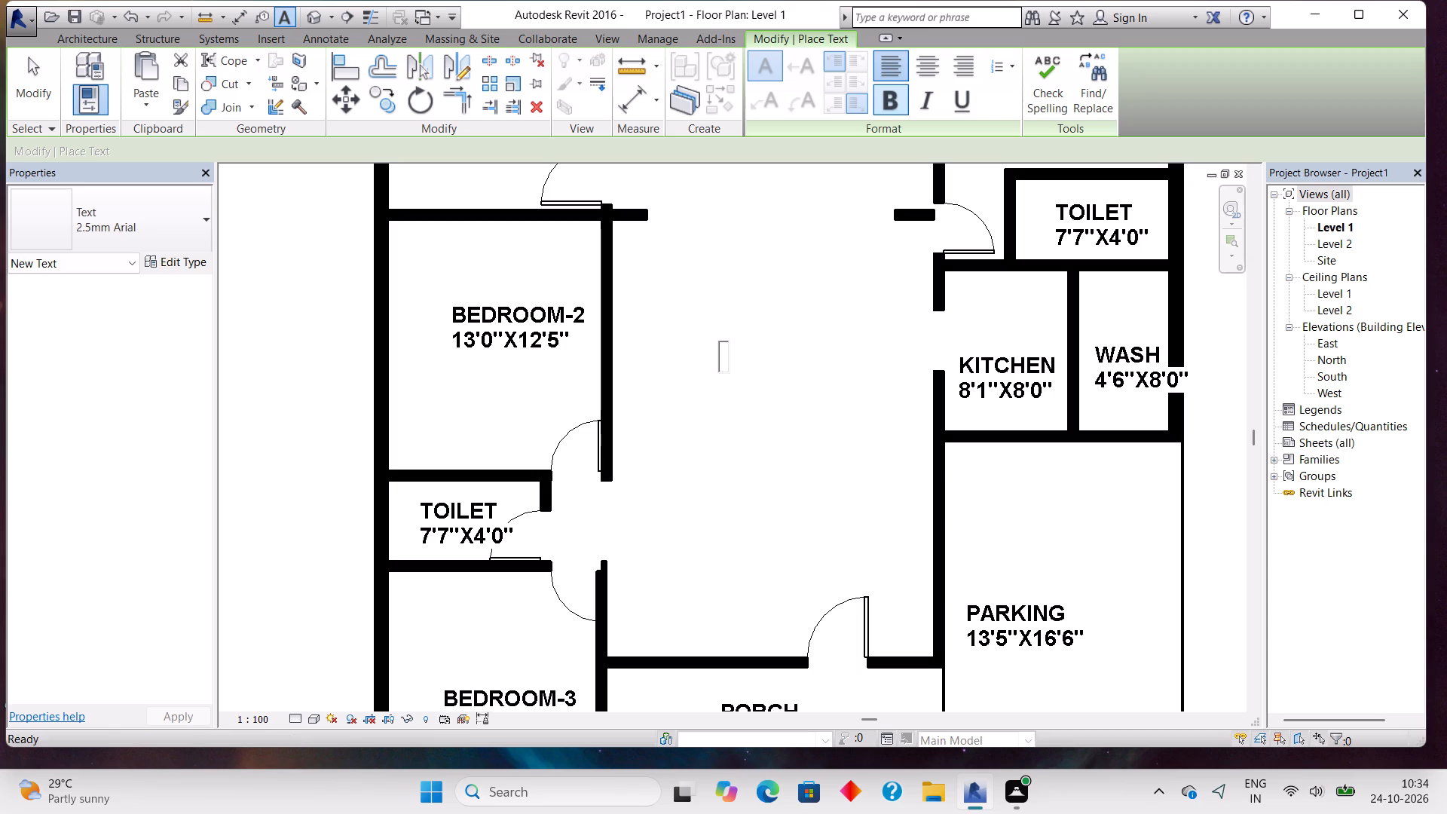
{"action": "type", "text": "LIVINH"}
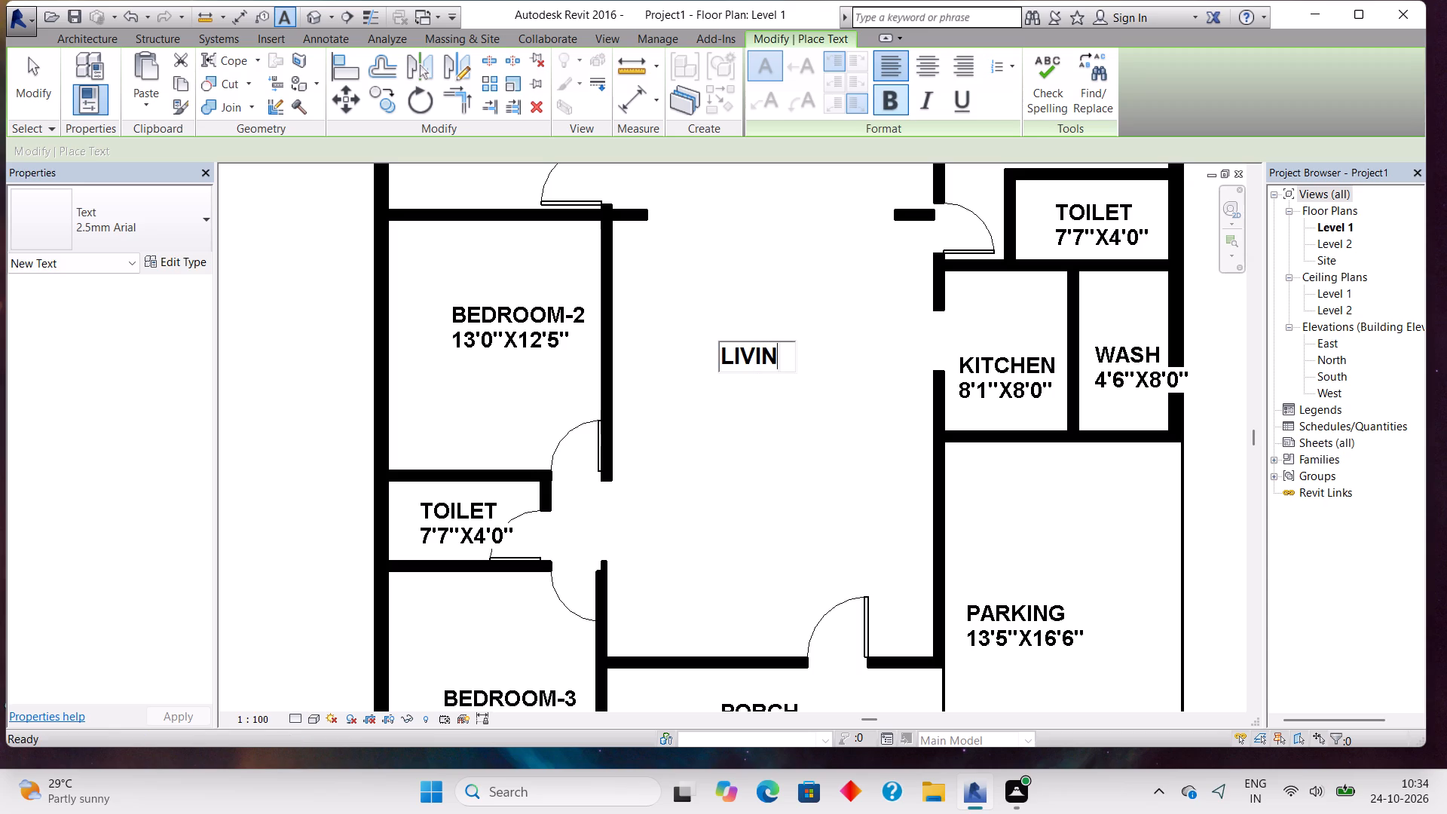
{"action": "key", "text": "BackSpace"}
{"action": "key", "text": "g"}
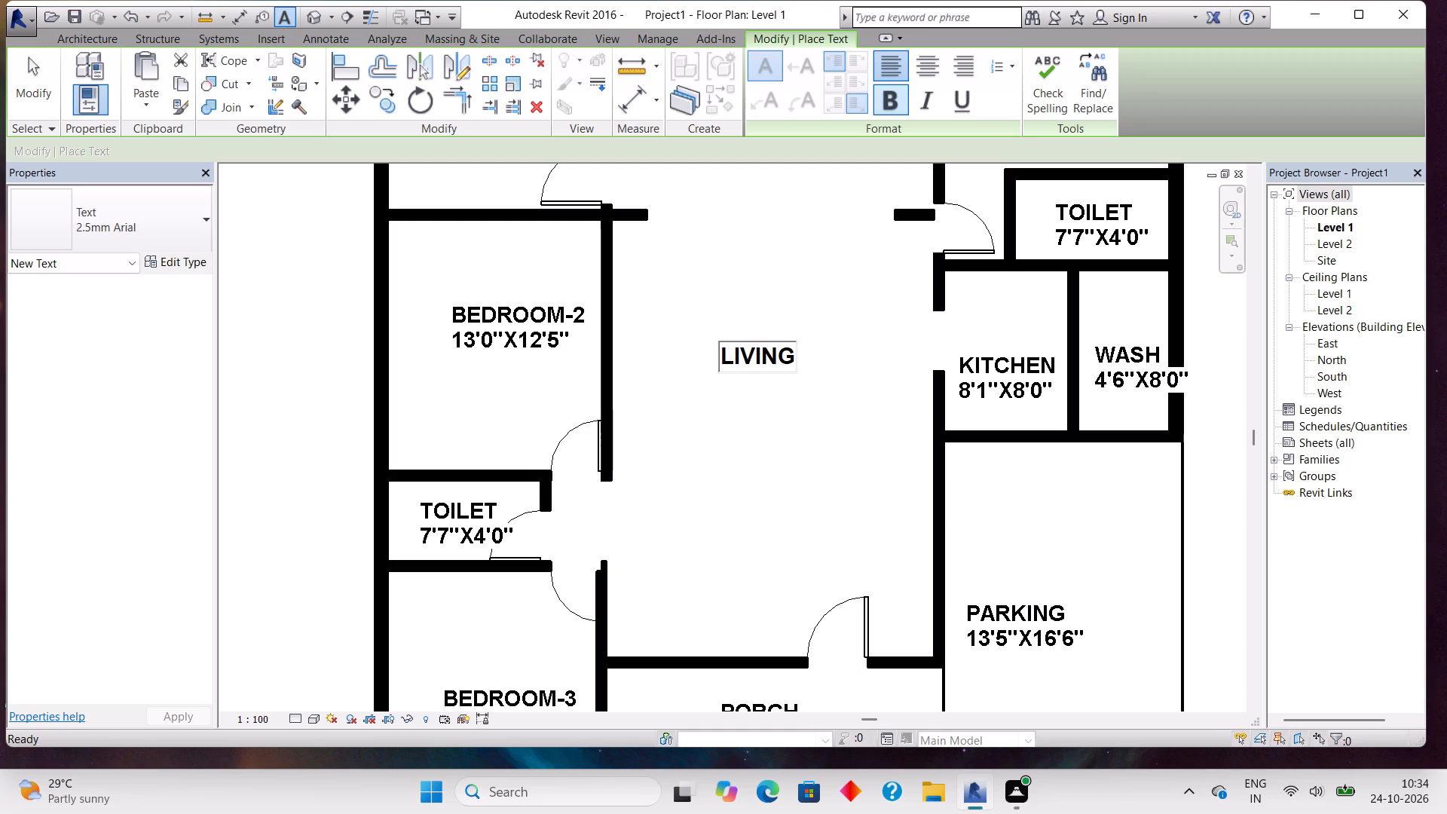
{"action": "key", "text": "space"}
{"action": "key", "text": "shift+ampersand"}
{"action": "key", "text": "space"}
{"action": "type", "text": "D"}
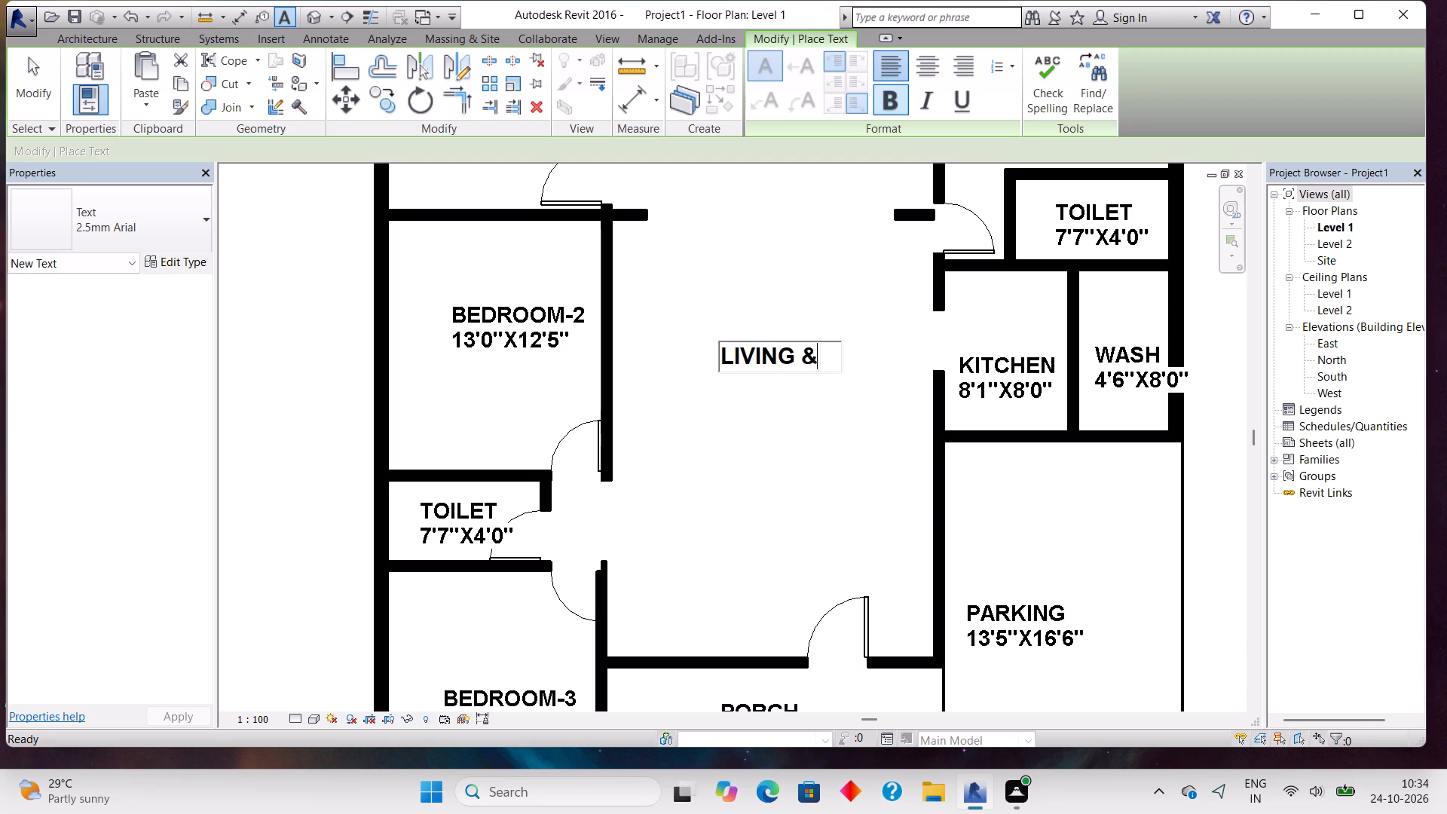
{"action": "type", "text": "INING"}
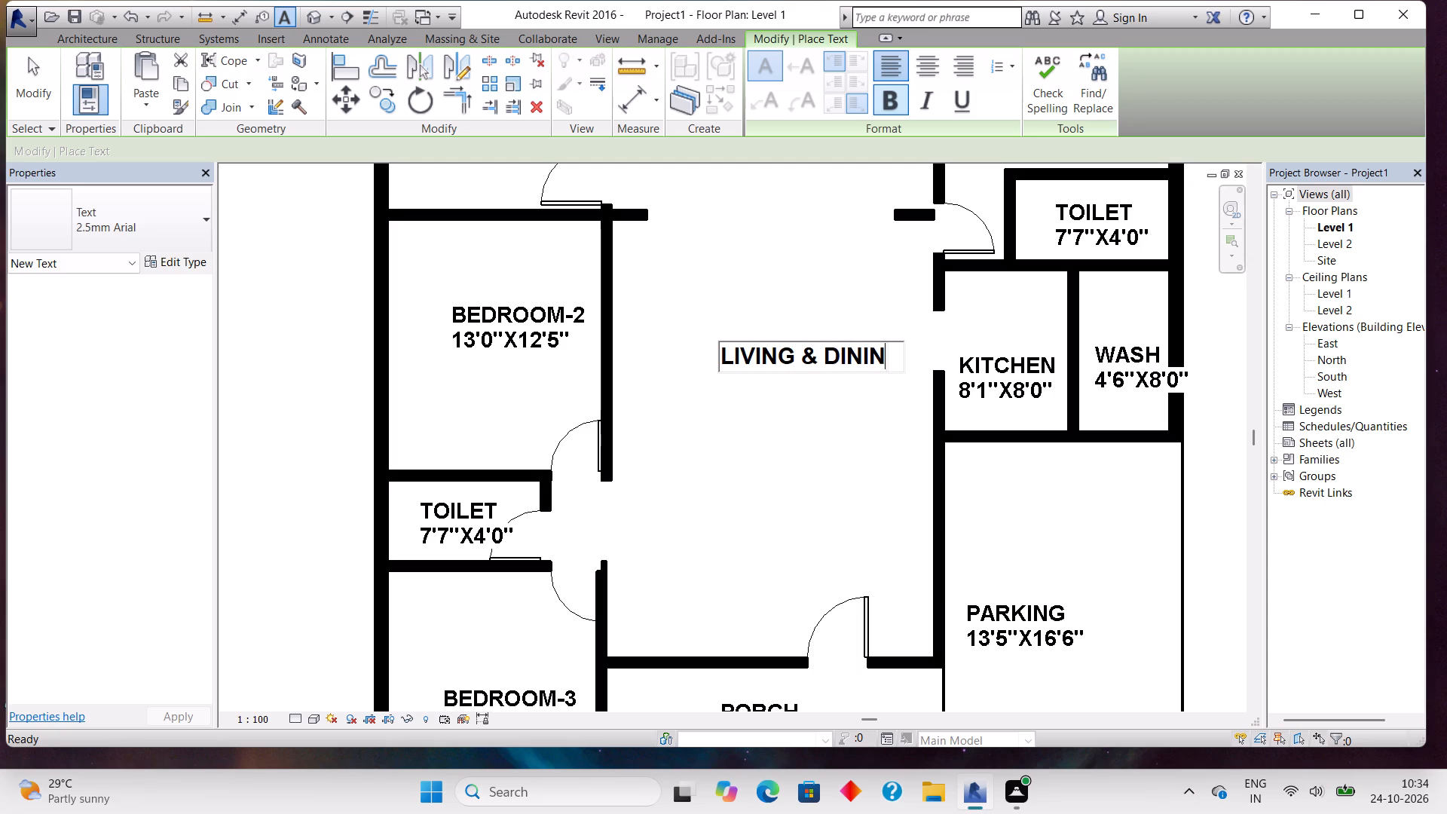
Add the size 11'6"X24'0" as a second line of the LIVING & DINING note and finish the text.
{"action": "key", "text": "Return"}
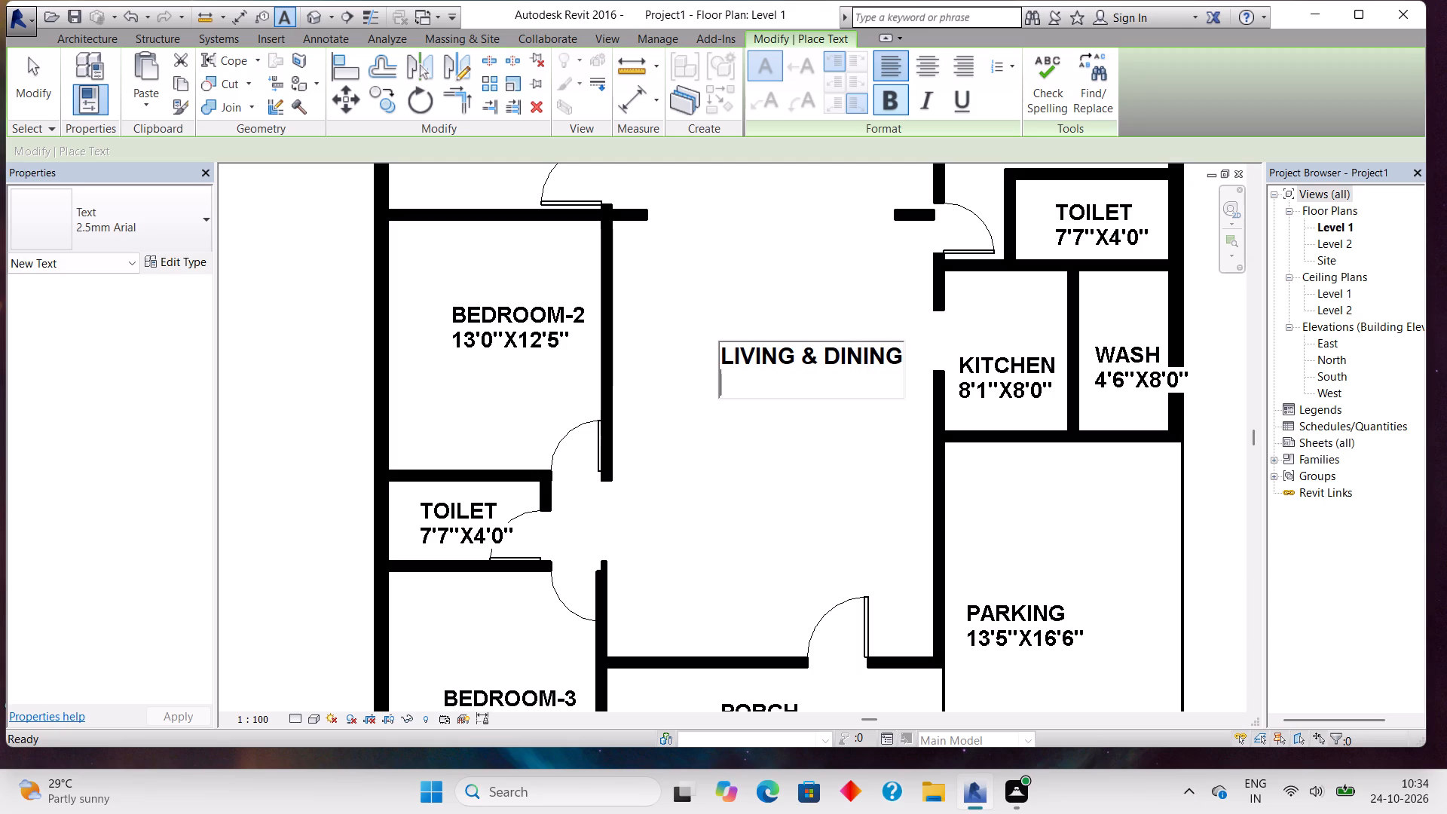
{"action": "type", "text": "11"}
{"action": "key", "text": "apostrophe"}
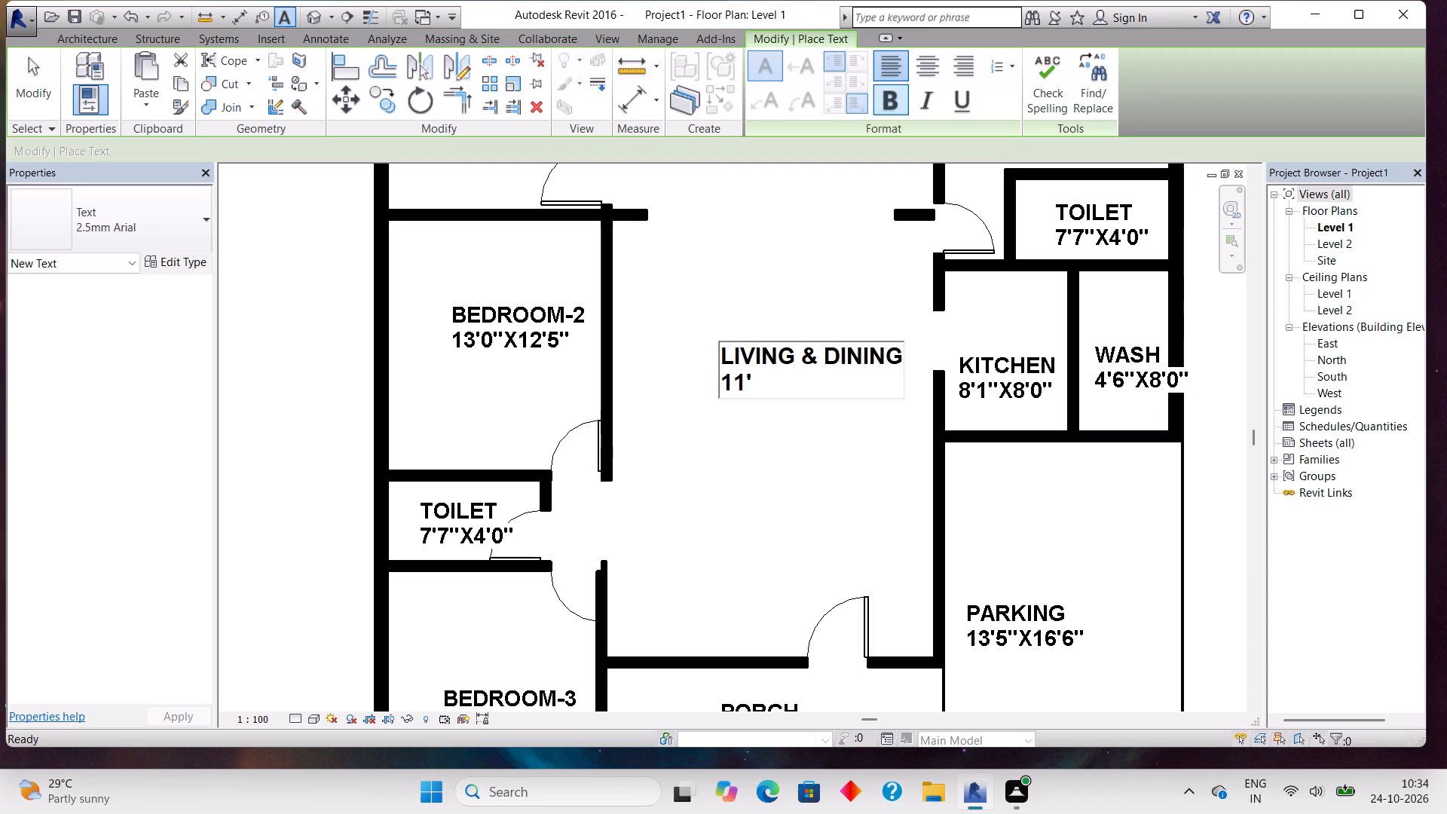
{"action": "key", "text": "6"}
{"action": "key", "text": "shift+quotedbl"}
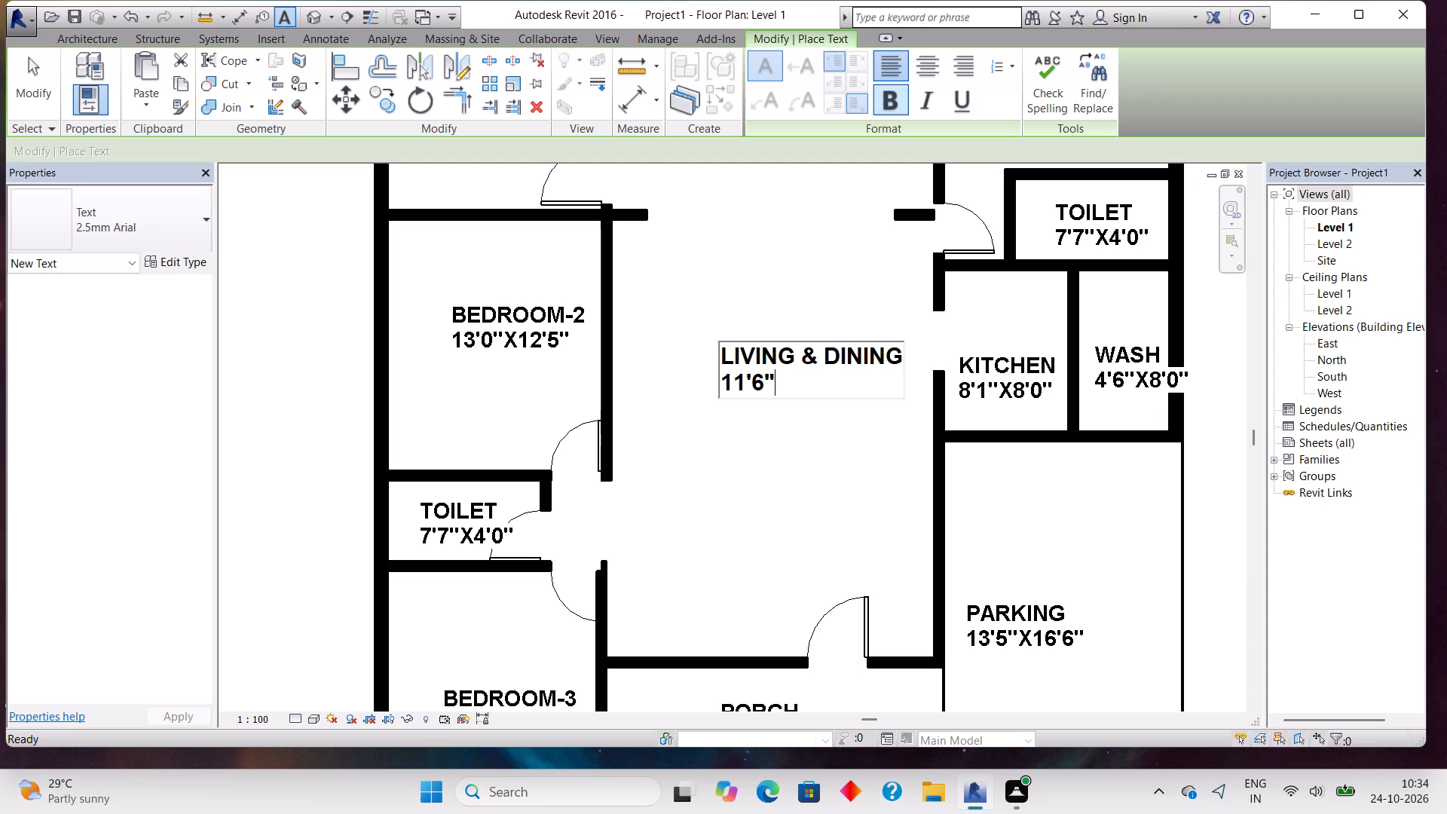
{"action": "key", "text": "x"}
{"action": "type", "text": "26"}
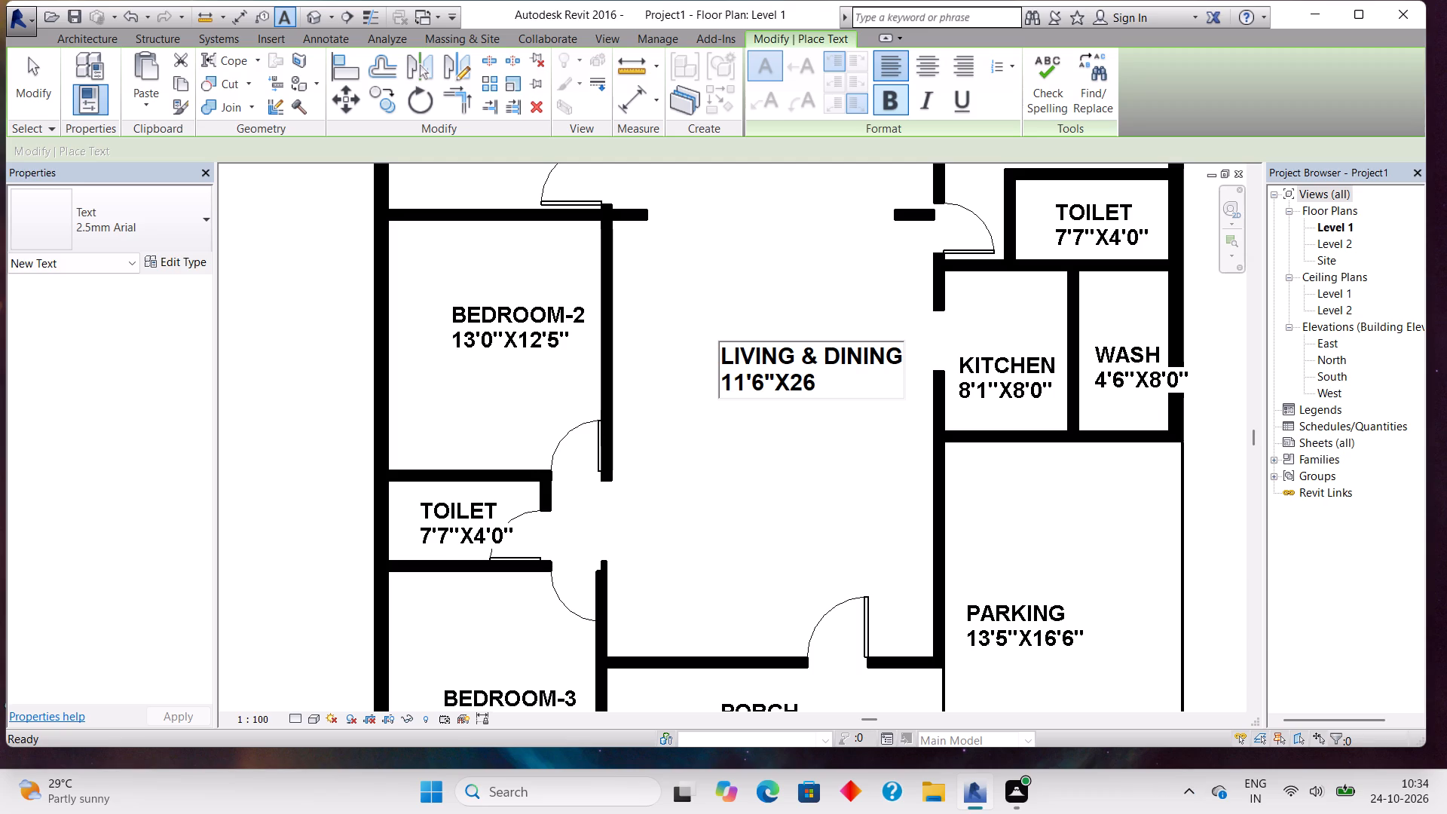
{"action": "key", "text": "BackSpace"}
{"action": "key", "text": "4"}
{"action": "key", "text": "apostrophe"}
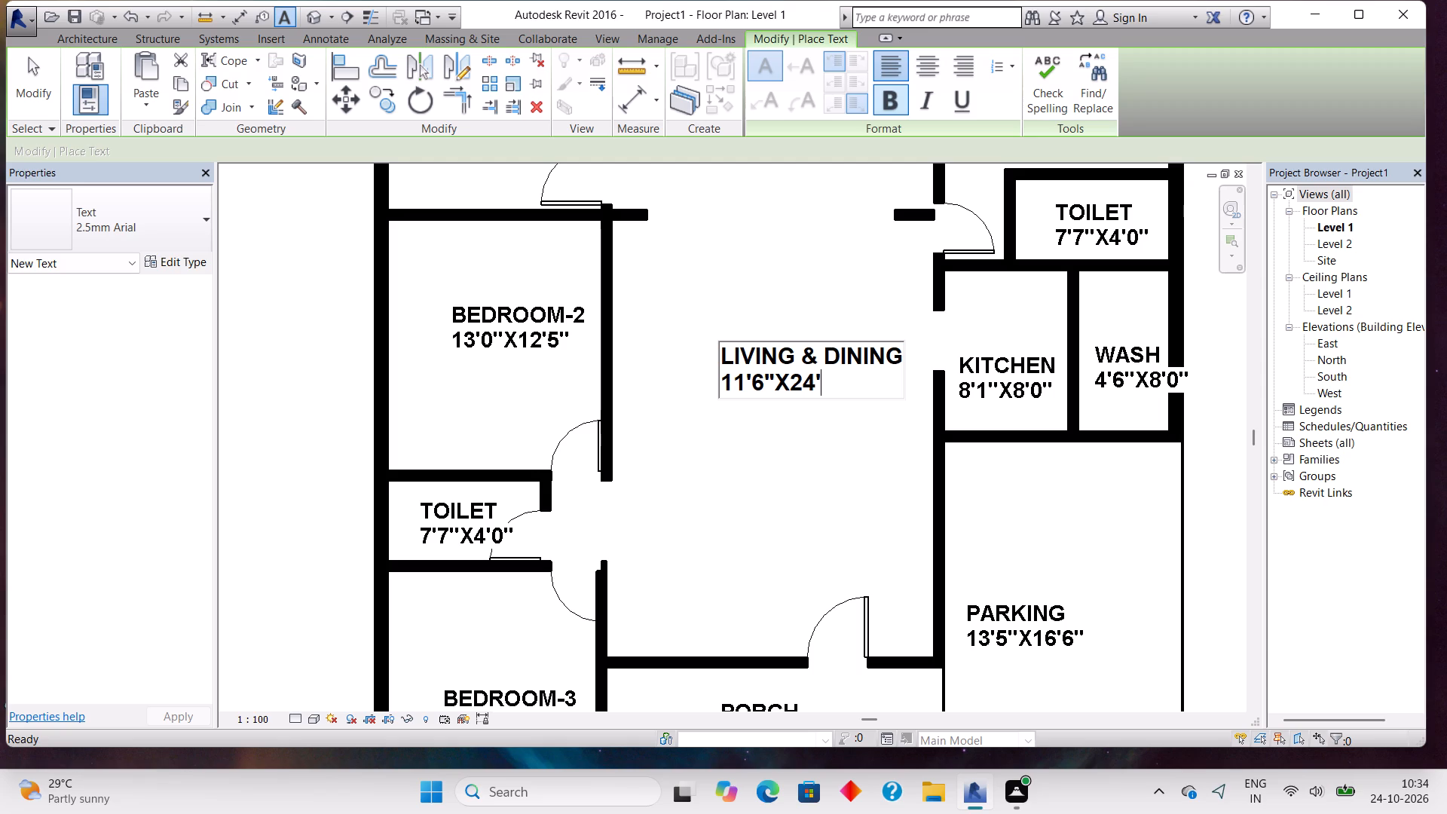
{"action": "type", "text": "0\""}
{"action": "left_click", "coordinate": [798, 529]}
{"action": "scroll", "coordinate": [752, 473], "scroll_direction": "down", "scroll_amount": 2}
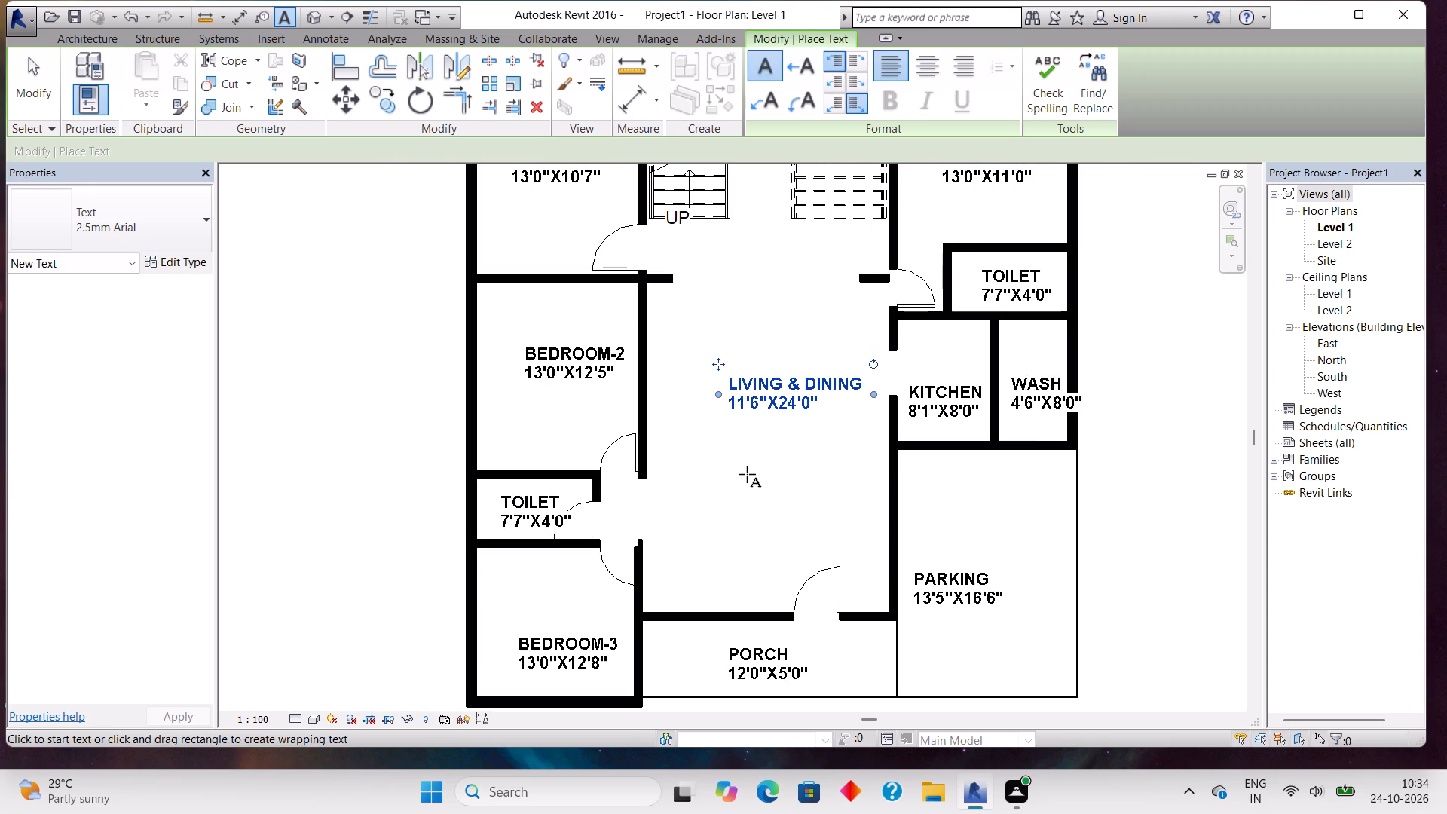
{"action": "left_click", "coordinate": [744, 471]}
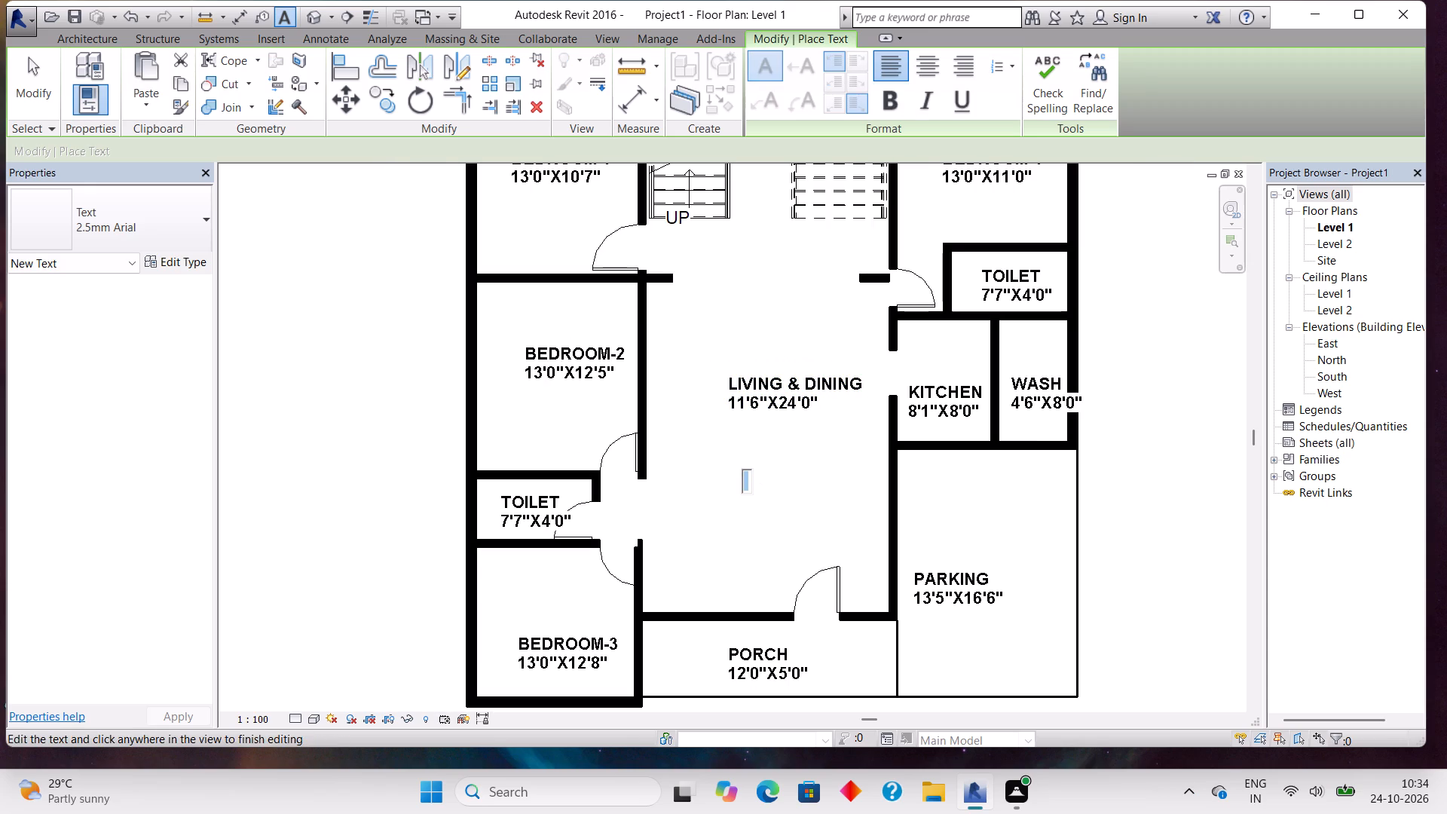
{"action": "key", "text": "Escape"}
{"action": "key", "text": "Escape"}
Nudge the LIVING & DINING label three increments towards BEDROOM-2 and the WASH label two increments towards KITCHEN.
{"action": "left_click", "coordinate": [793, 399]}
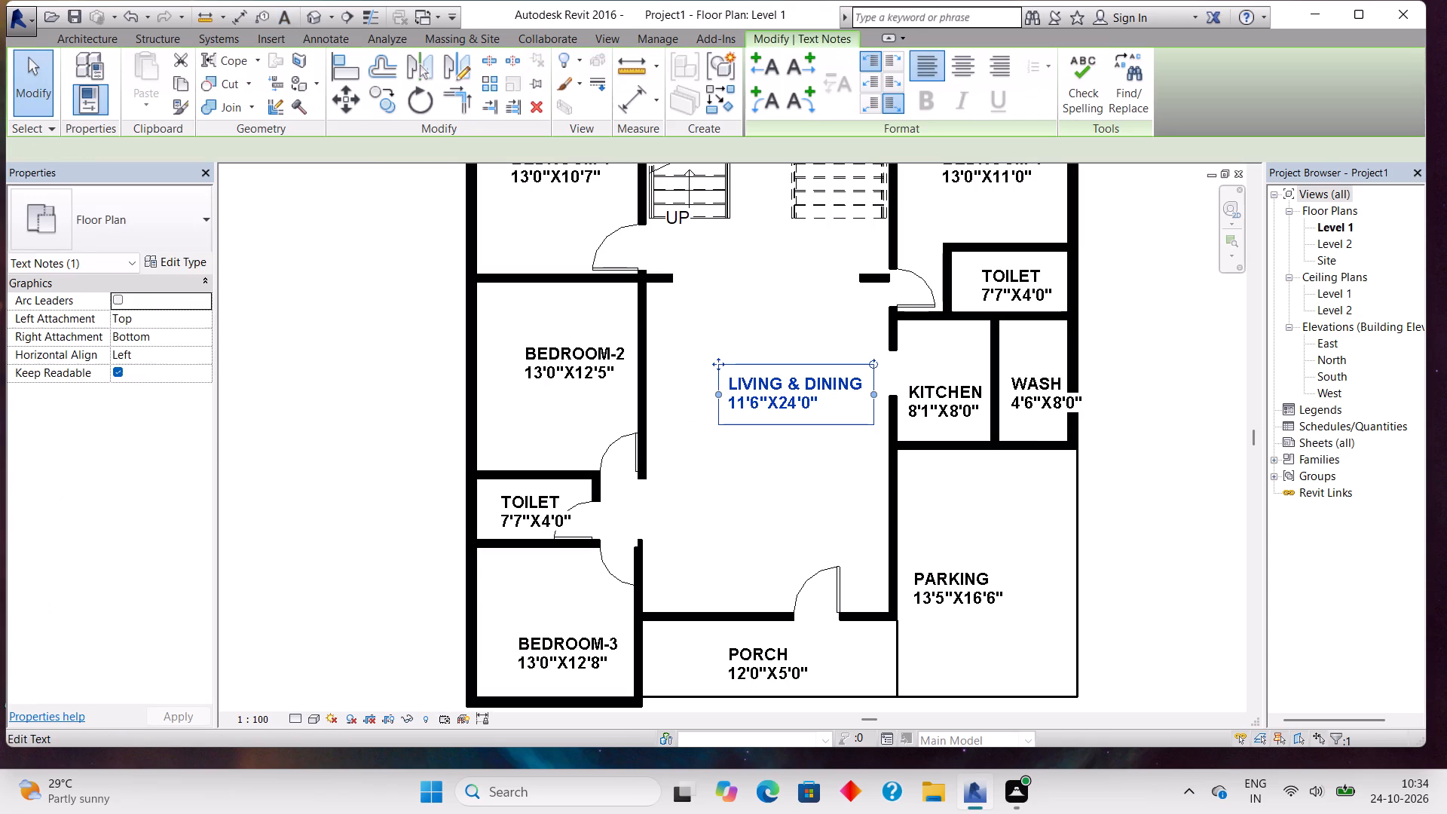
{"action": "key", "text": "Left"}
{"action": "key", "text": "Left"}
{"action": "key", "text": "Left"}
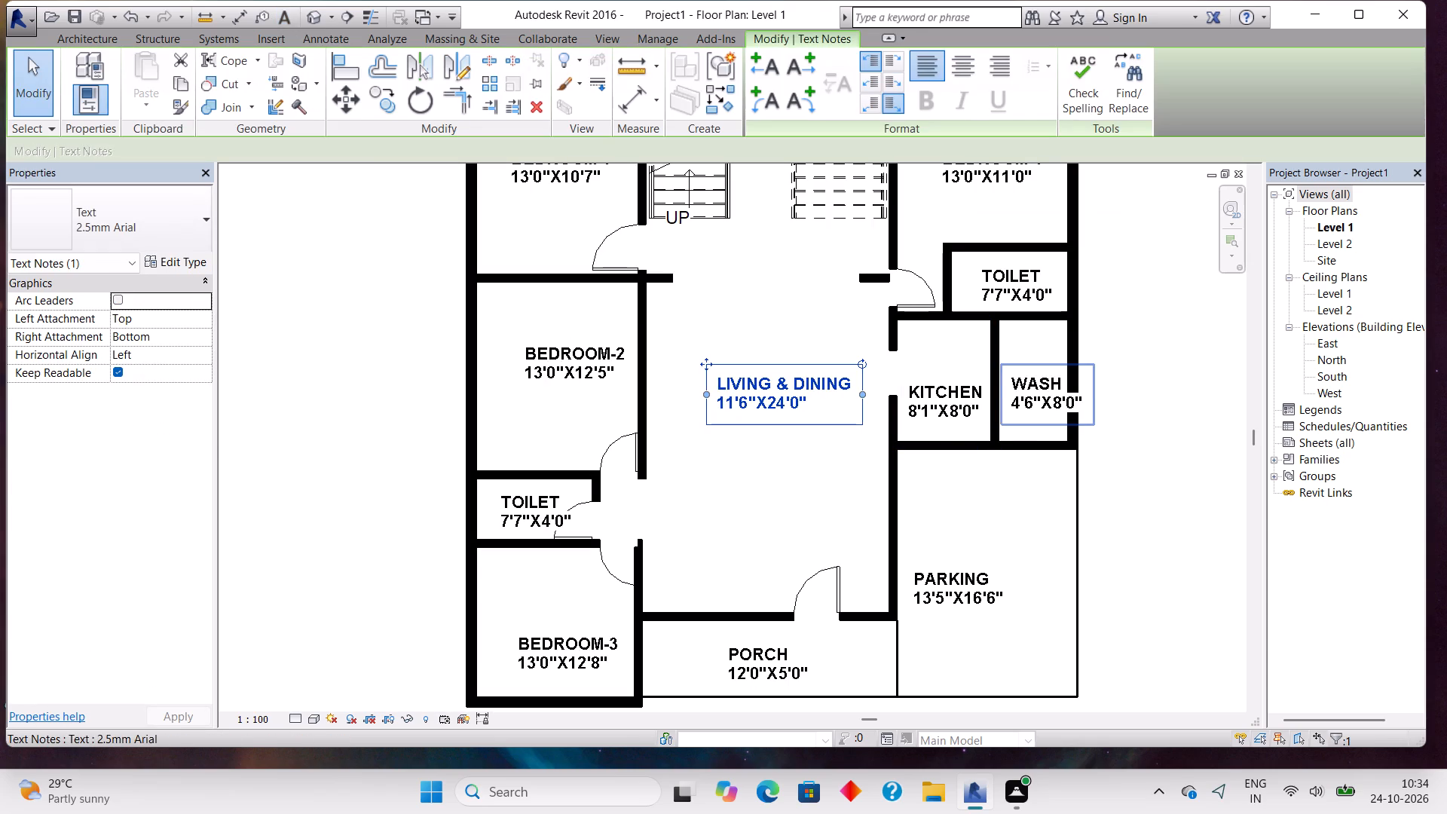
{"action": "left_click", "coordinate": [1029, 404]}
{"action": "key", "text": "Left"}
{"action": "key", "text": "Left"}
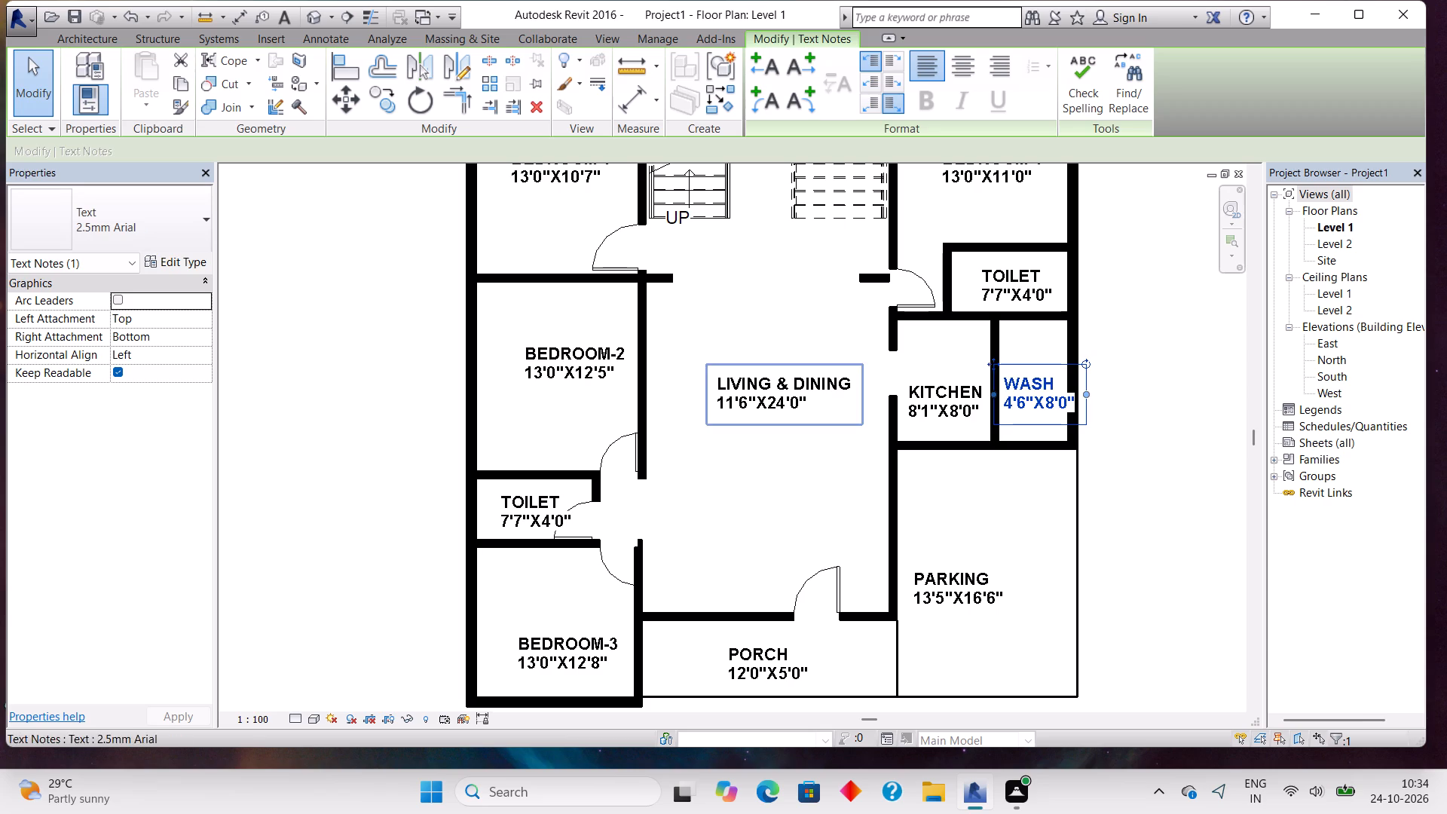
Nudge the BEDROOM-2 label three increments towards its exterior wall and the PARKING label five increments away from the porch.
{"action": "left_click", "coordinate": [603, 375]}
{"action": "key", "text": "Left"}
{"action": "key", "text": "Left"}
{"action": "key", "text": "Left"}
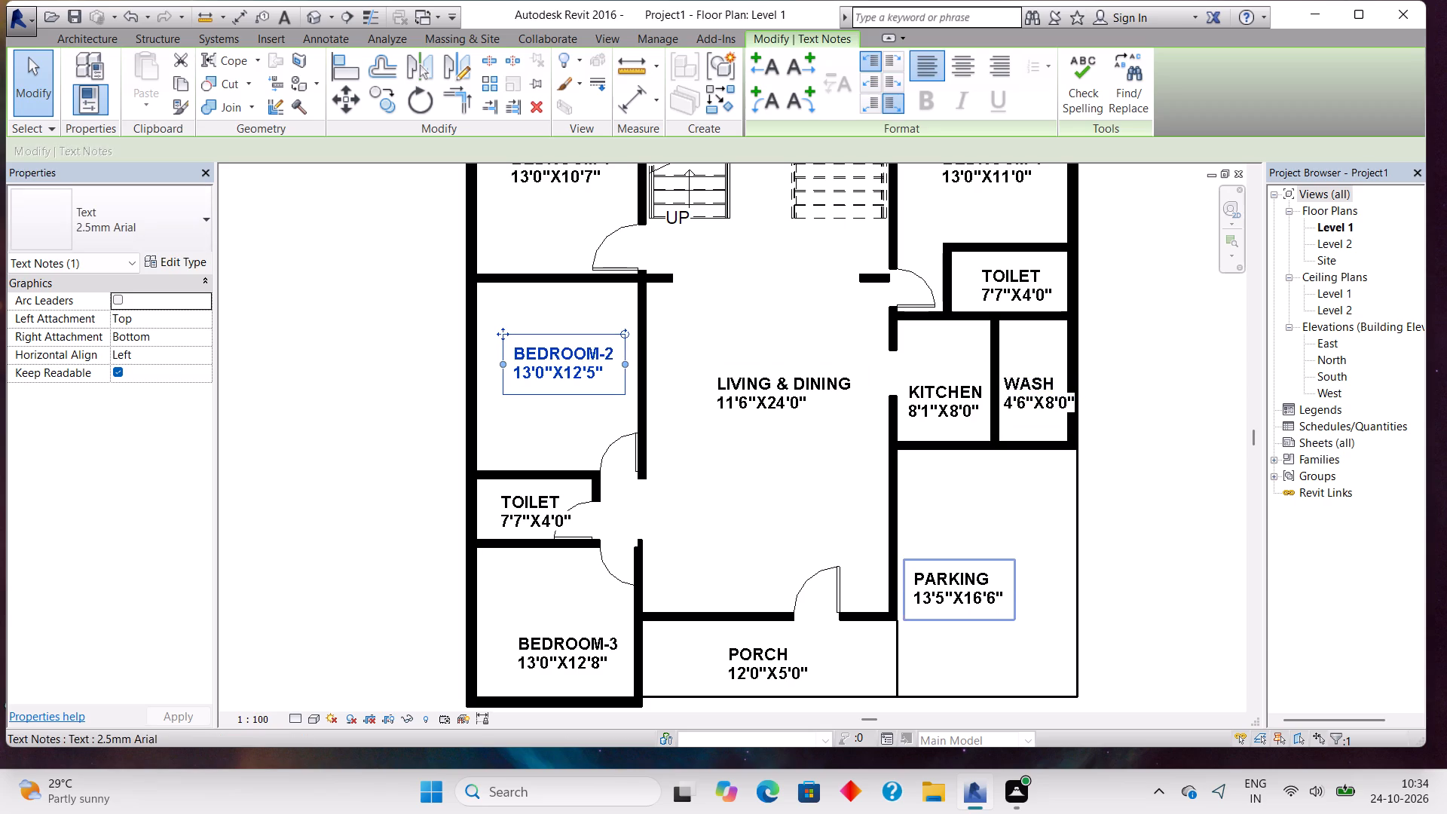
{"action": "left_click", "coordinate": [931, 582]}
{"action": "key", "text": "Right"}
{"action": "key", "text": "Right"}
{"action": "key", "text": "Right"}
{"action": "key", "text": "Right"}
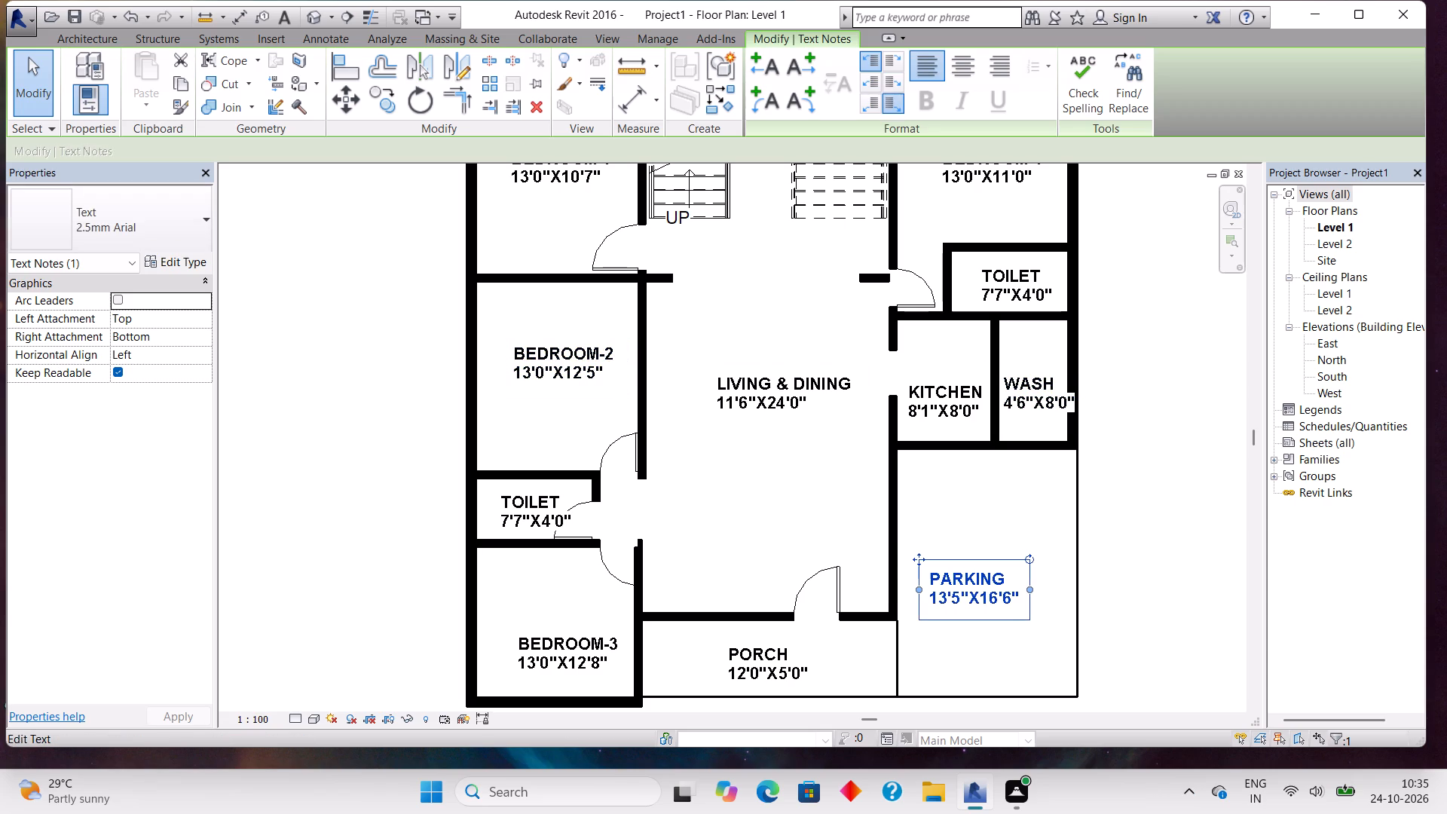
{"action": "key", "text": "Right"}
Reposition the BEDROOM-3 label four increments towards its exterior side wall and a net one increment towards the adjacent TOILET.
{"action": "left_click", "coordinate": [605, 647]}
{"action": "key", "text": "Down"}
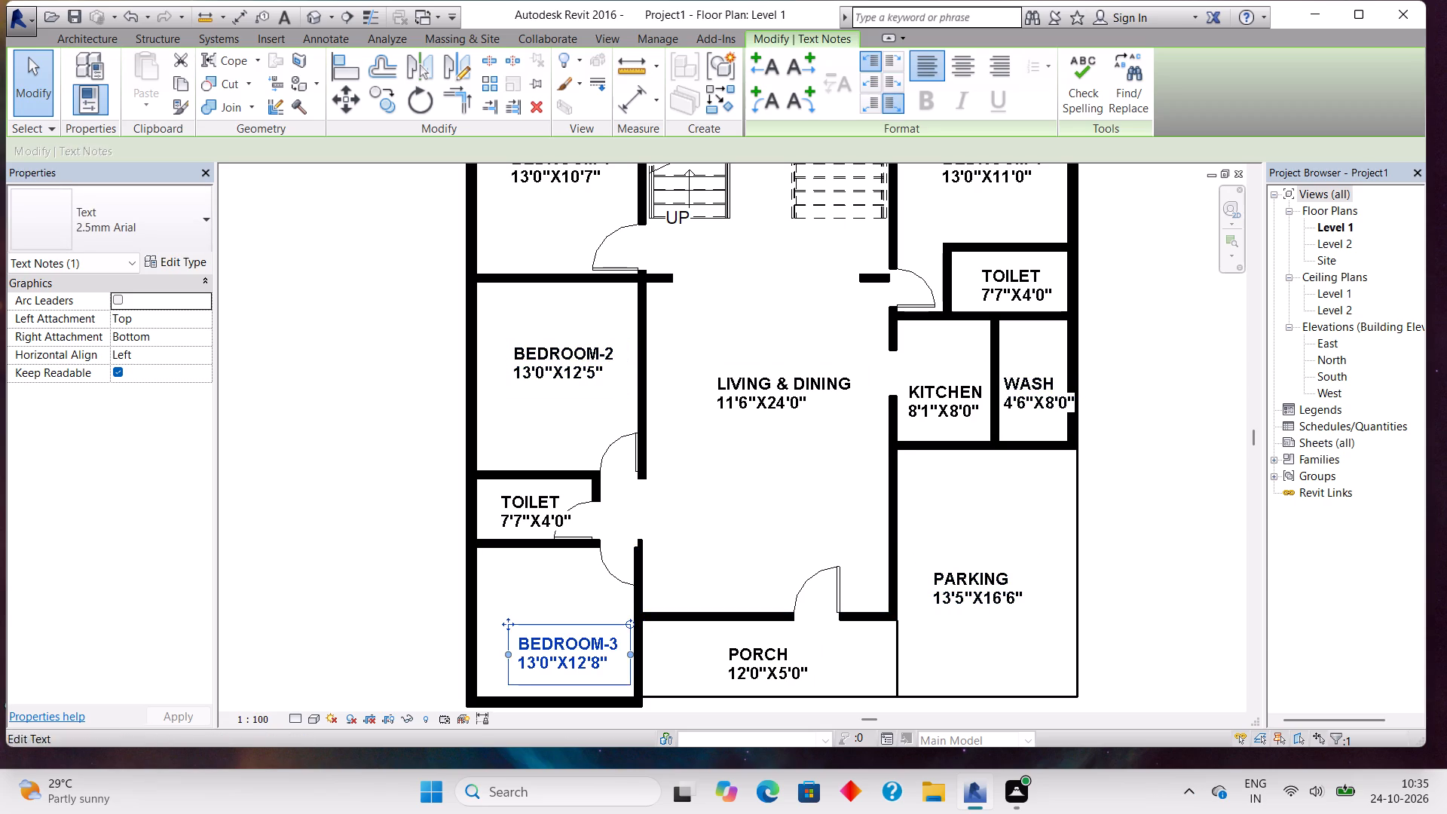
{"action": "key", "text": "Down"}
{"action": "key", "text": "Left"}
{"action": "key", "text": "Left"}
{"action": "key", "text": "Left"}
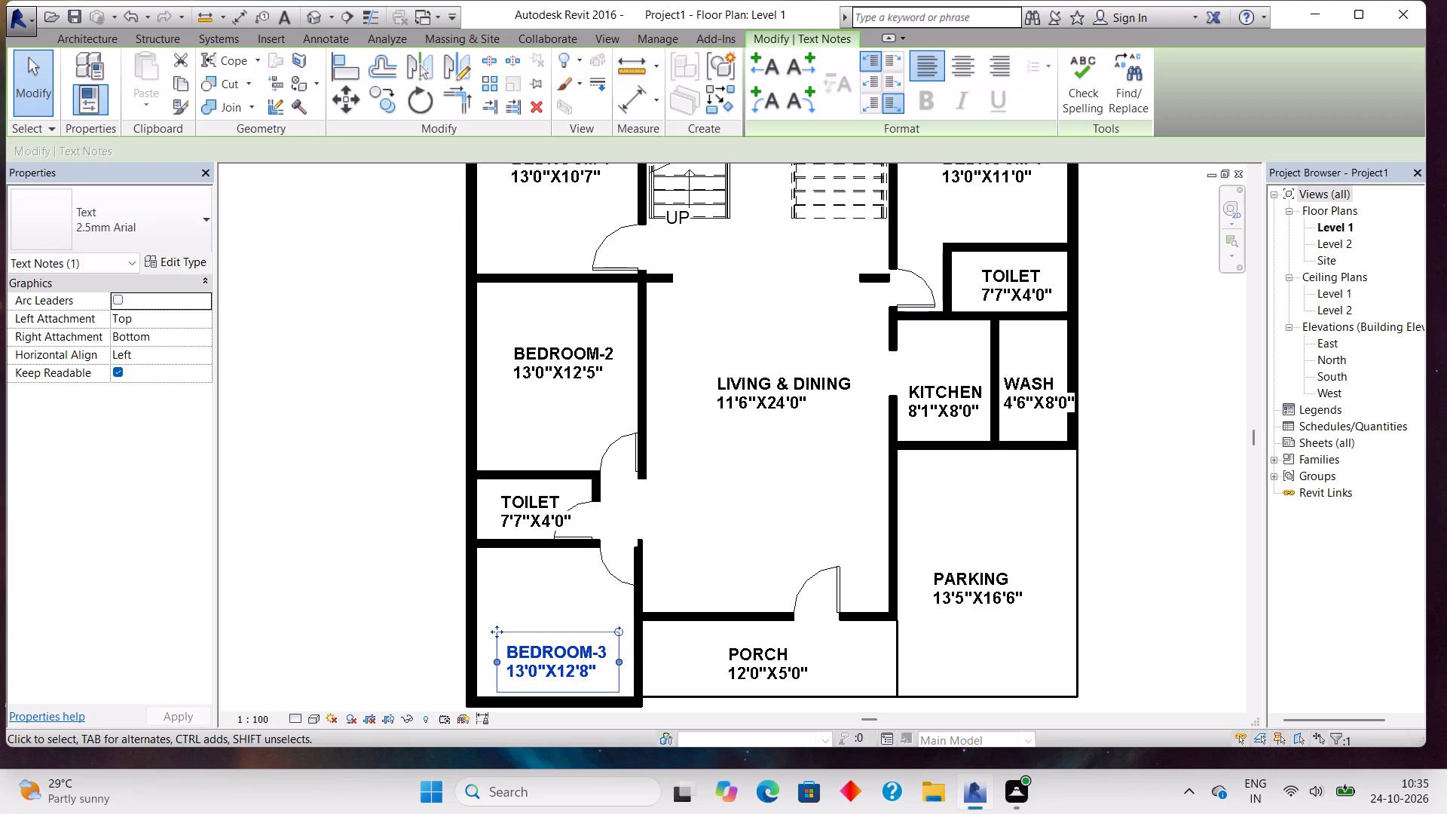
{"action": "key", "text": "Up"}
{"action": "key", "text": "Up"}
{"action": "key", "text": "Up"}
{"action": "key", "text": "Left"}
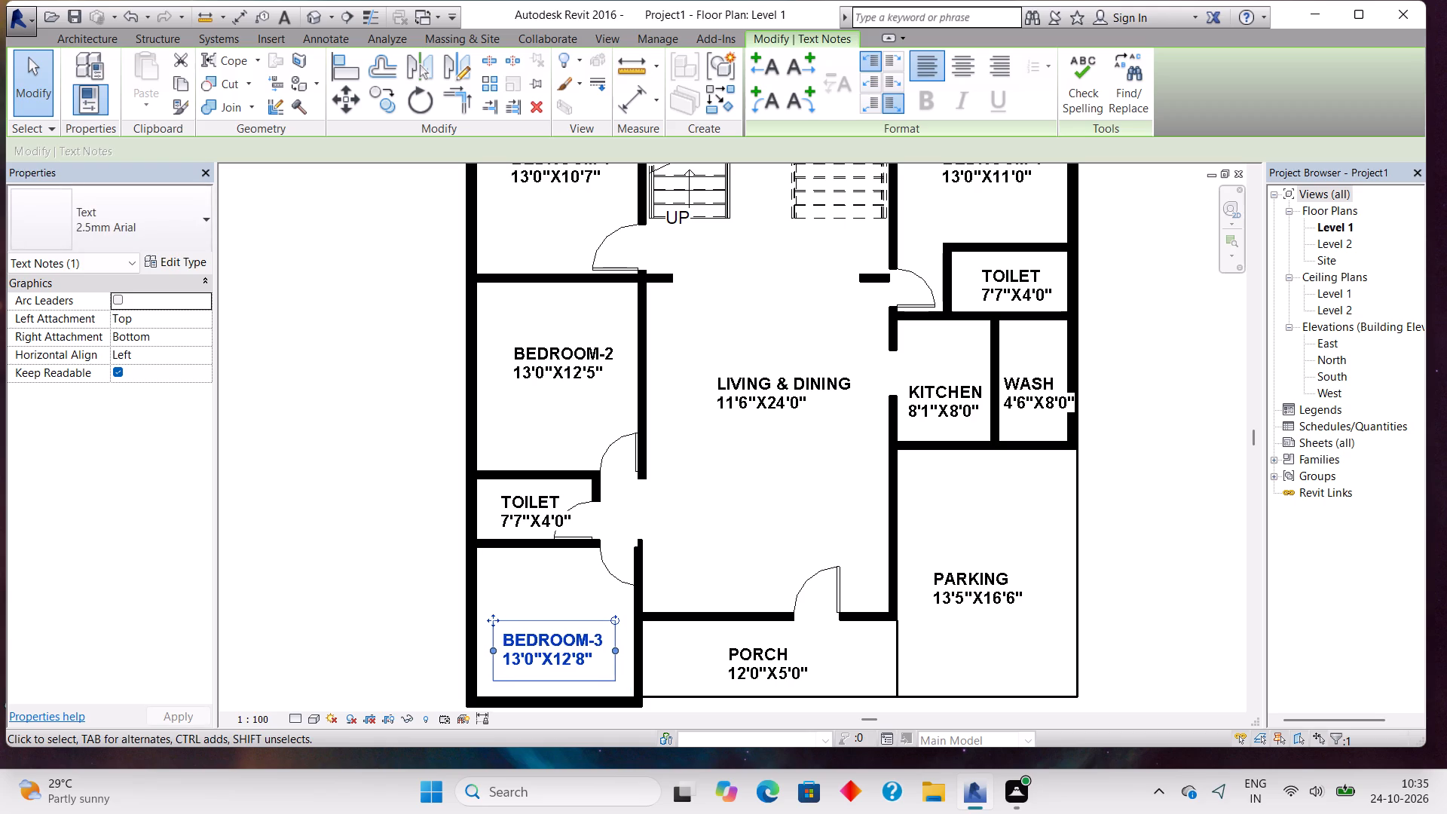
Nudge the TOILET label between BEDROOM-2 and BEDROOM-3 one increment towards the exterior wall, and LIVING & DINING one increment towards BEDROOM-2.
{"action": "left_click", "coordinate": [530, 516]}
{"action": "key", "text": "Left"}
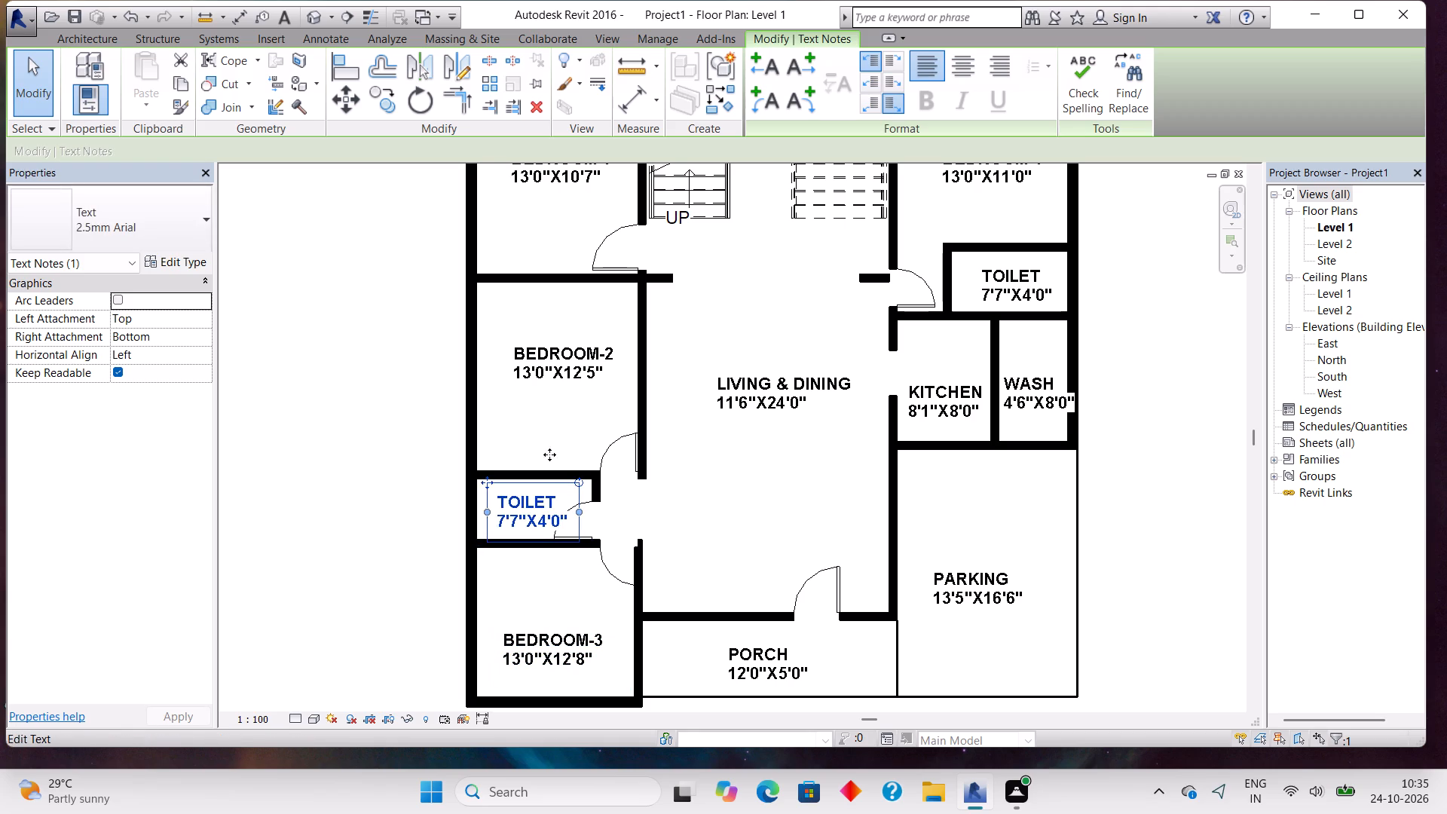
{"action": "scroll", "coordinate": [546, 411], "scroll_direction": "down", "scroll_amount": 3}
{"action": "middle_click_drag", "start_coordinate": [604, 347], "coordinate": [641, 442]}
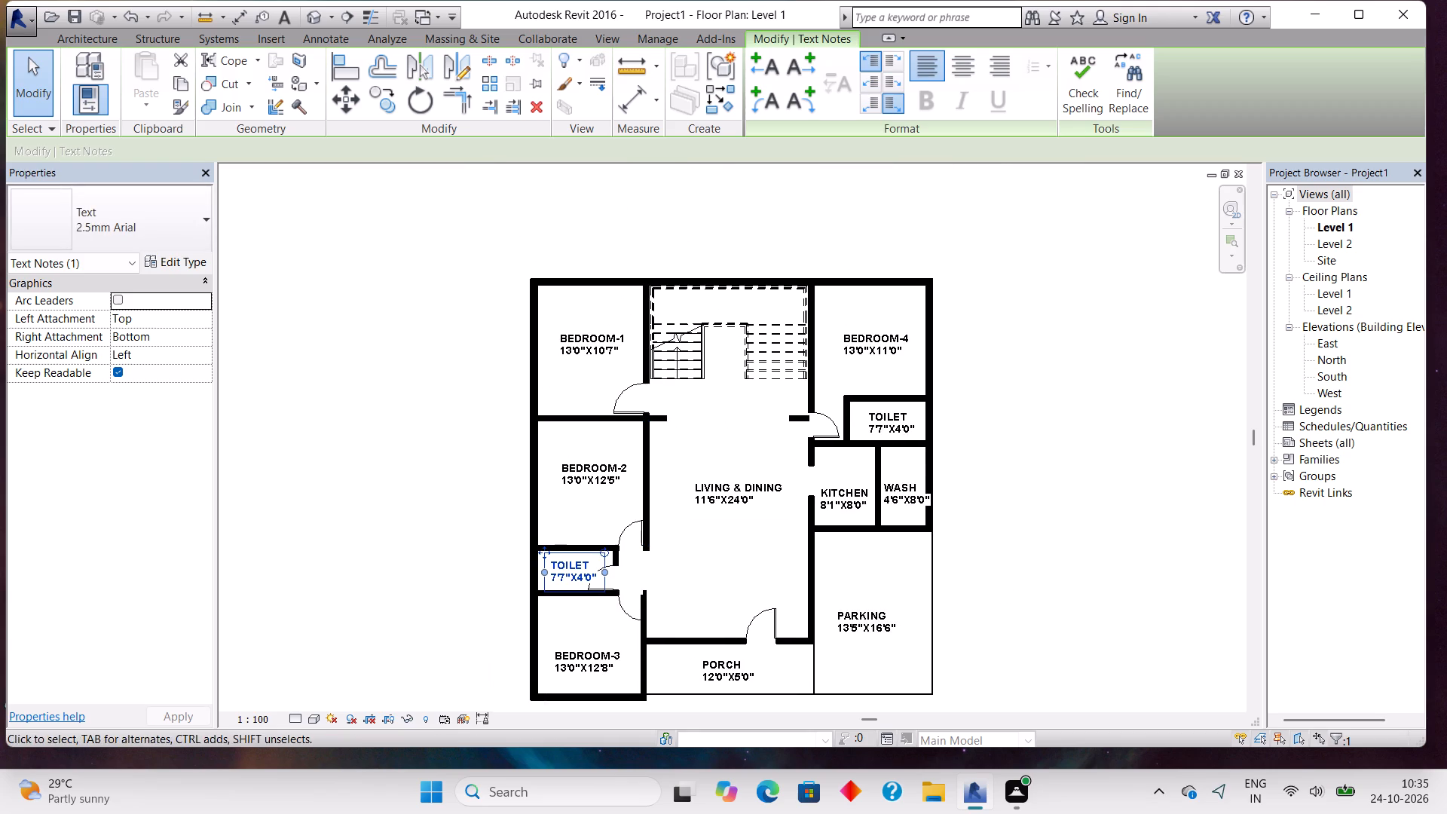
{"action": "left_click", "coordinate": [742, 492]}
{"action": "key", "text": "Left"}
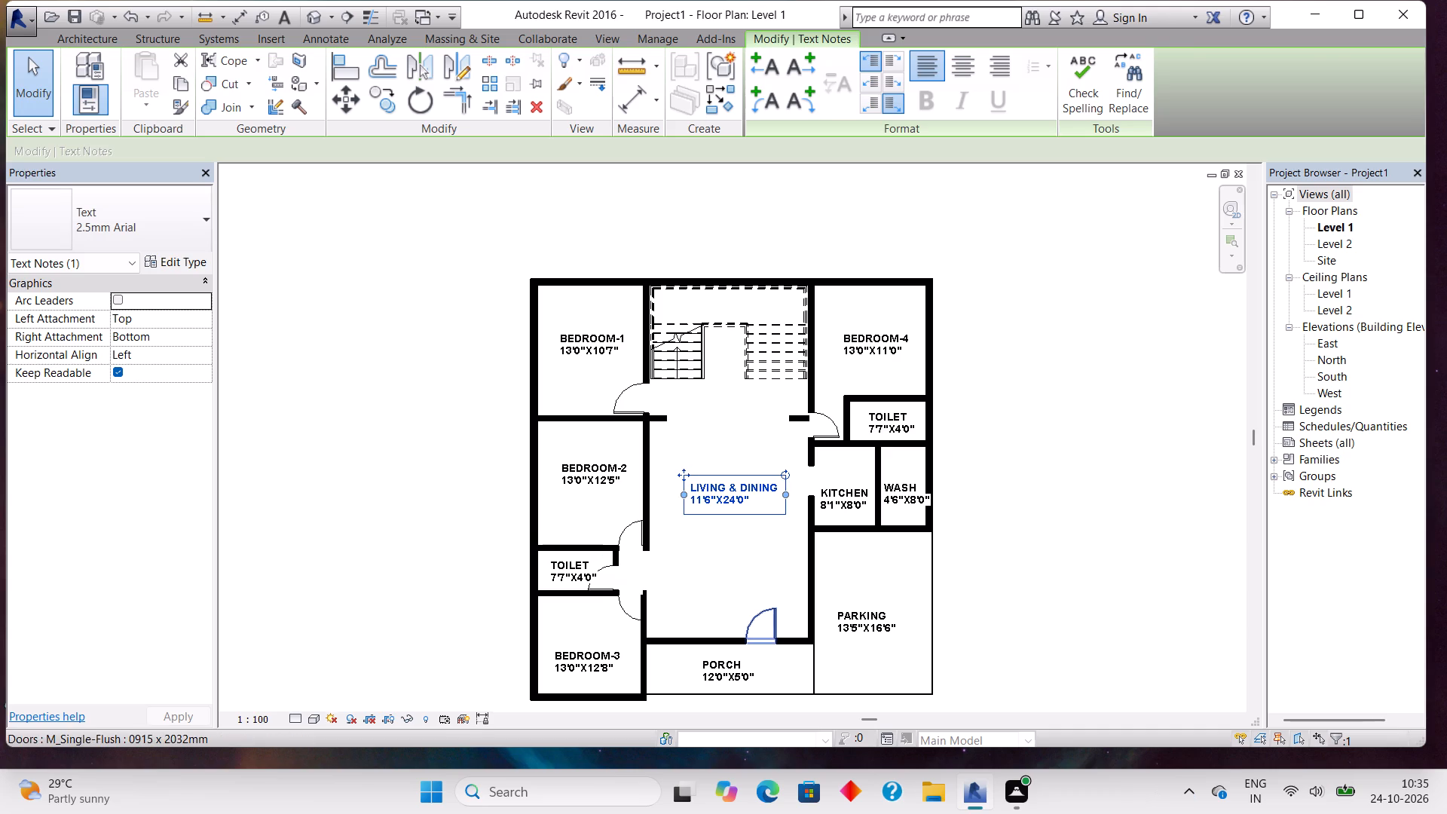
{"action": "key", "text": "Escape"}
{"action": "scroll", "coordinate": [705, 542], "scroll_direction": "down", "scroll_amount": 3}
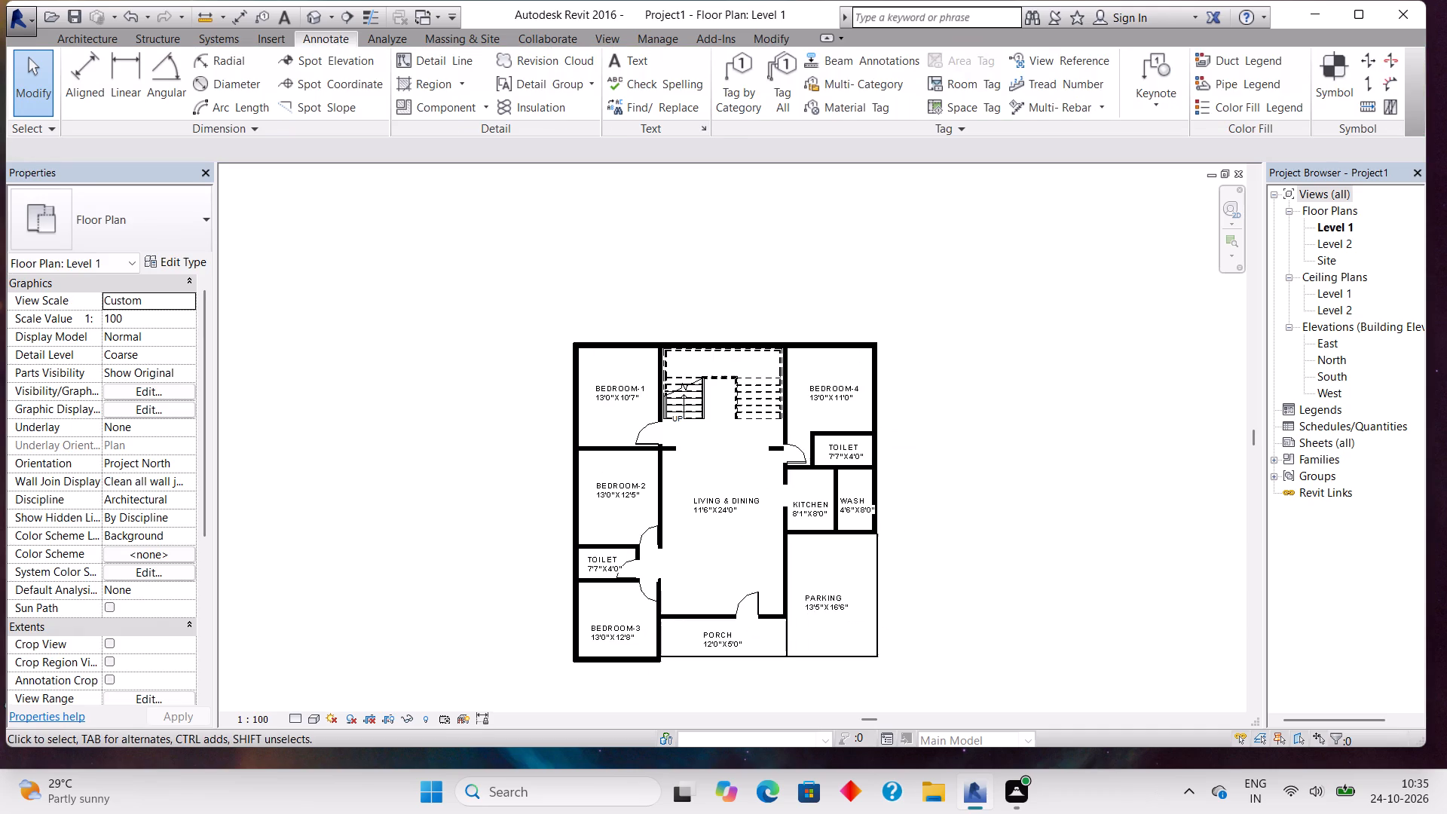
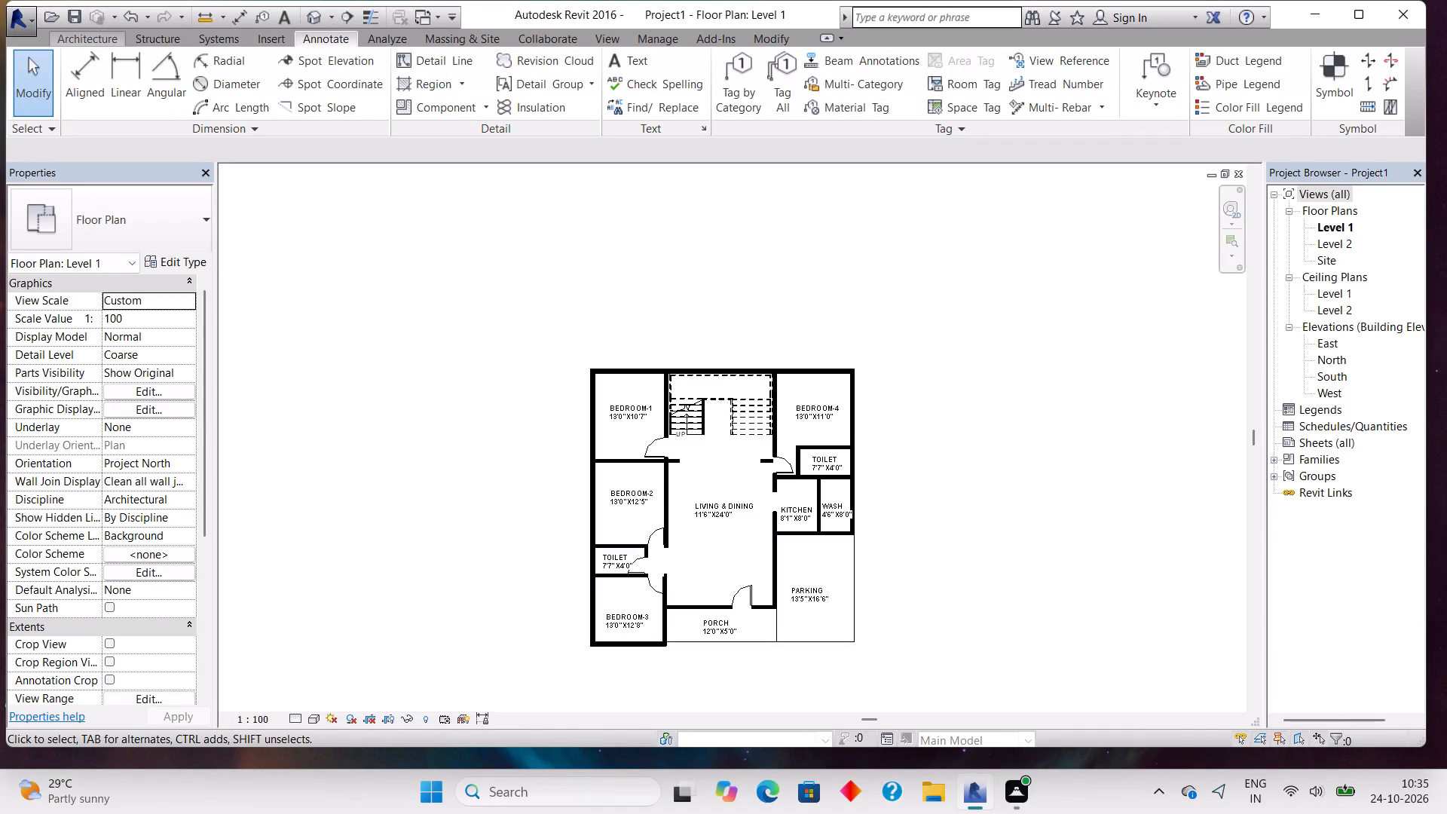
Place an M_Fixed 0406 x 0610mm window in the exterior wall of each of the two TOILET rooms.
{"action": "left_click", "coordinate": [95, 39]}
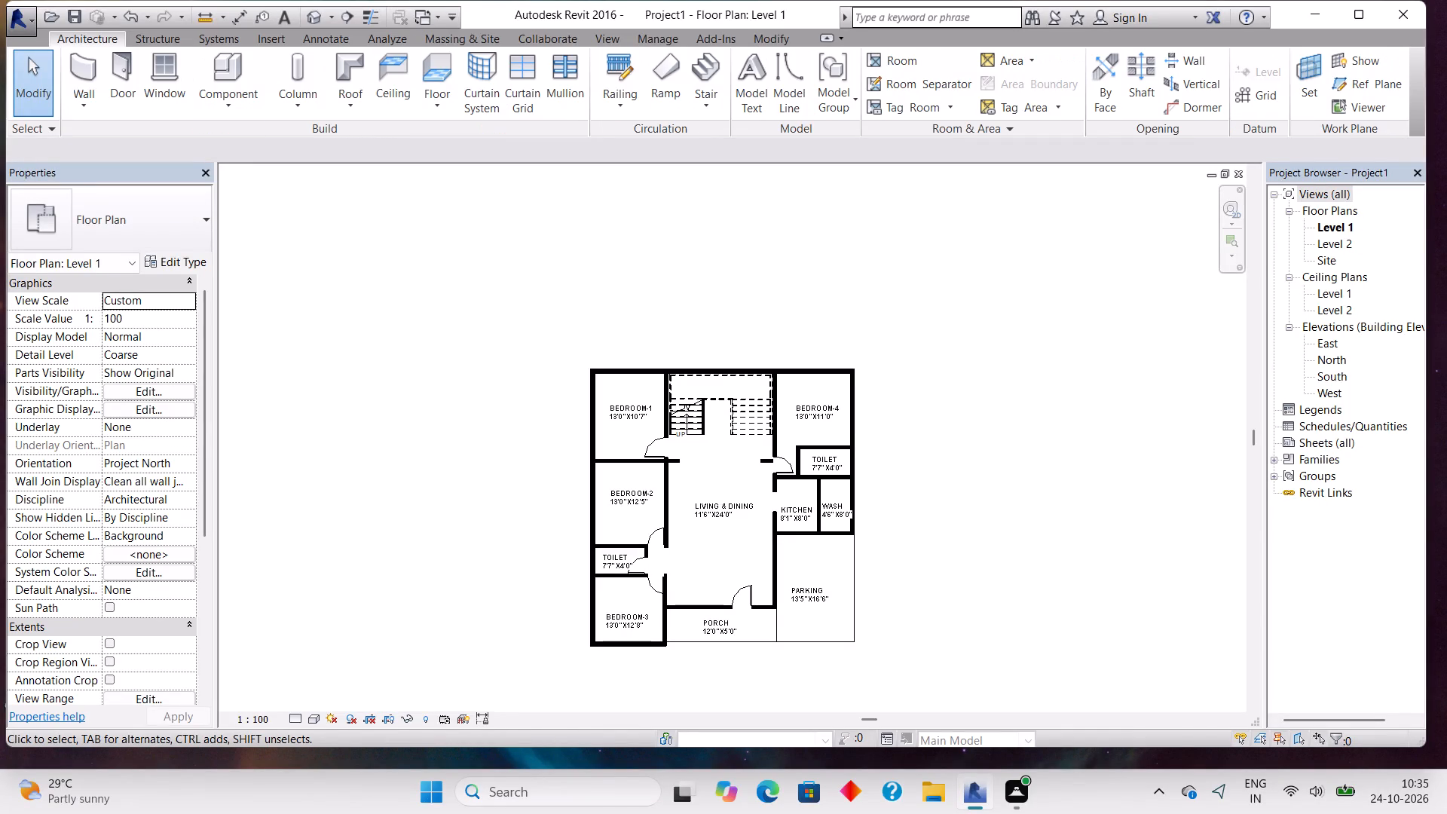
{"action": "left_click", "coordinate": [179, 68]}
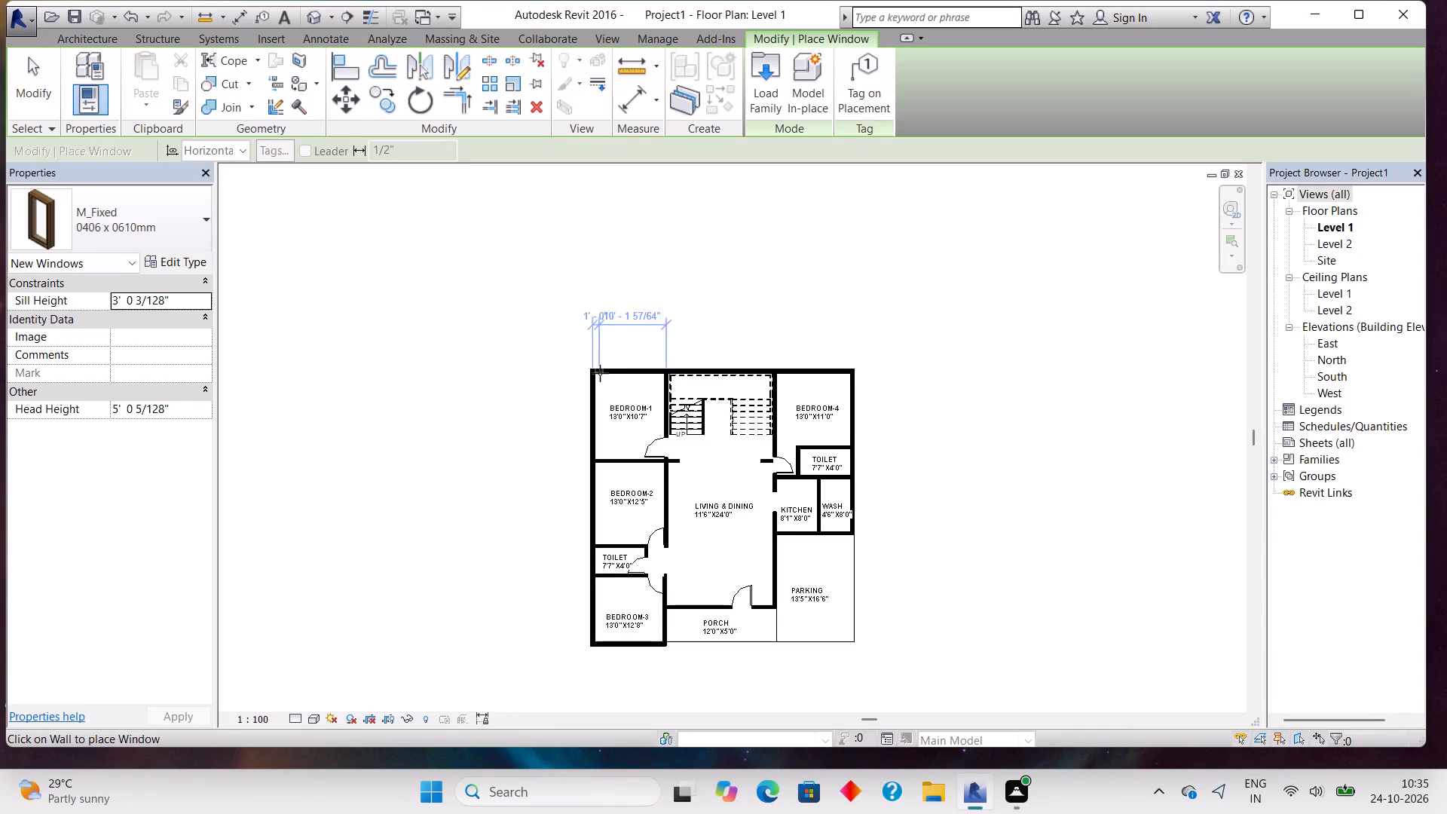
{"action": "scroll", "coordinate": [607, 515], "scroll_direction": "up", "scroll_amount": 4}
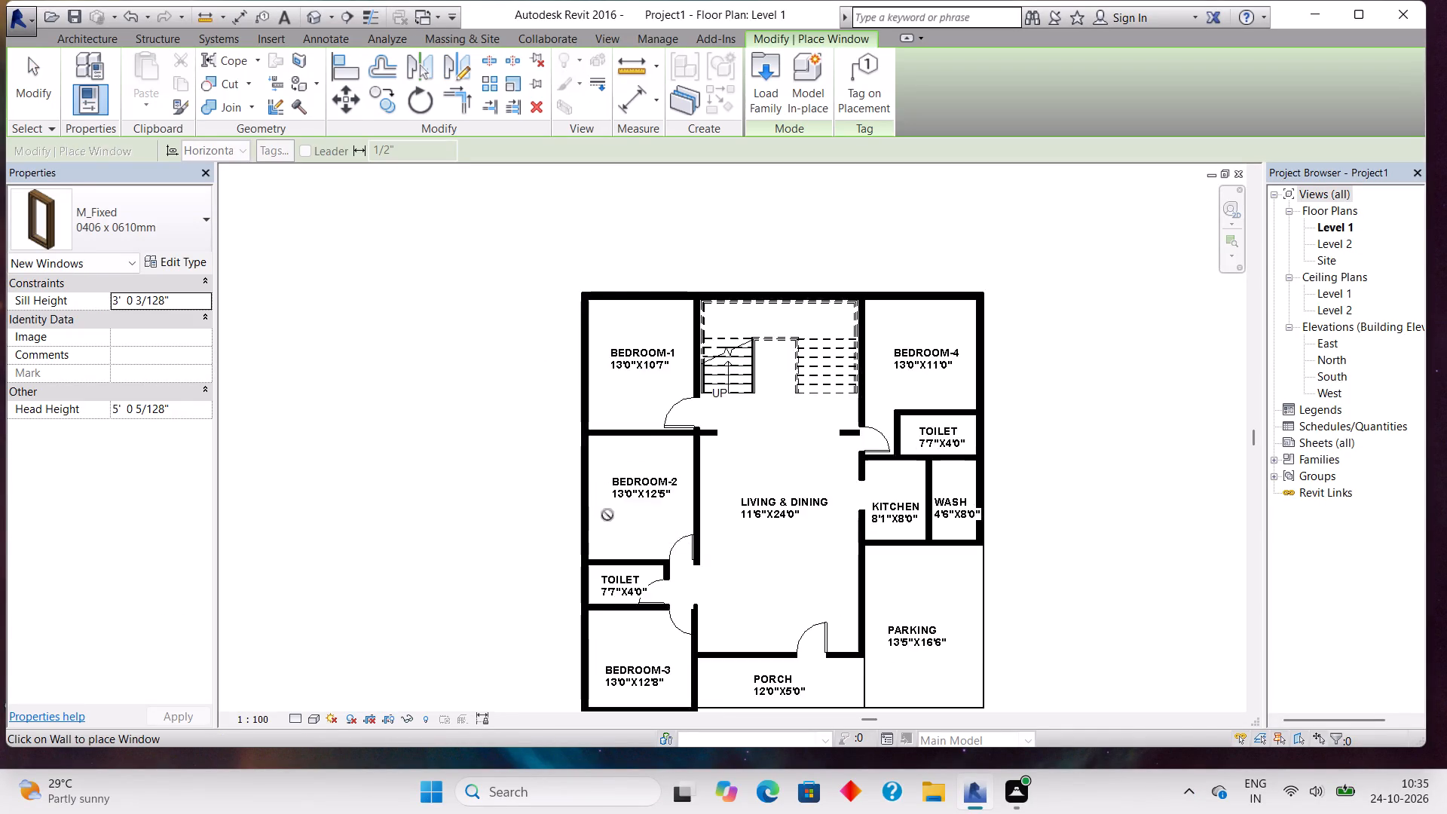
{"action": "scroll", "coordinate": [607, 515], "scroll_direction": "up", "scroll_amount": 2}
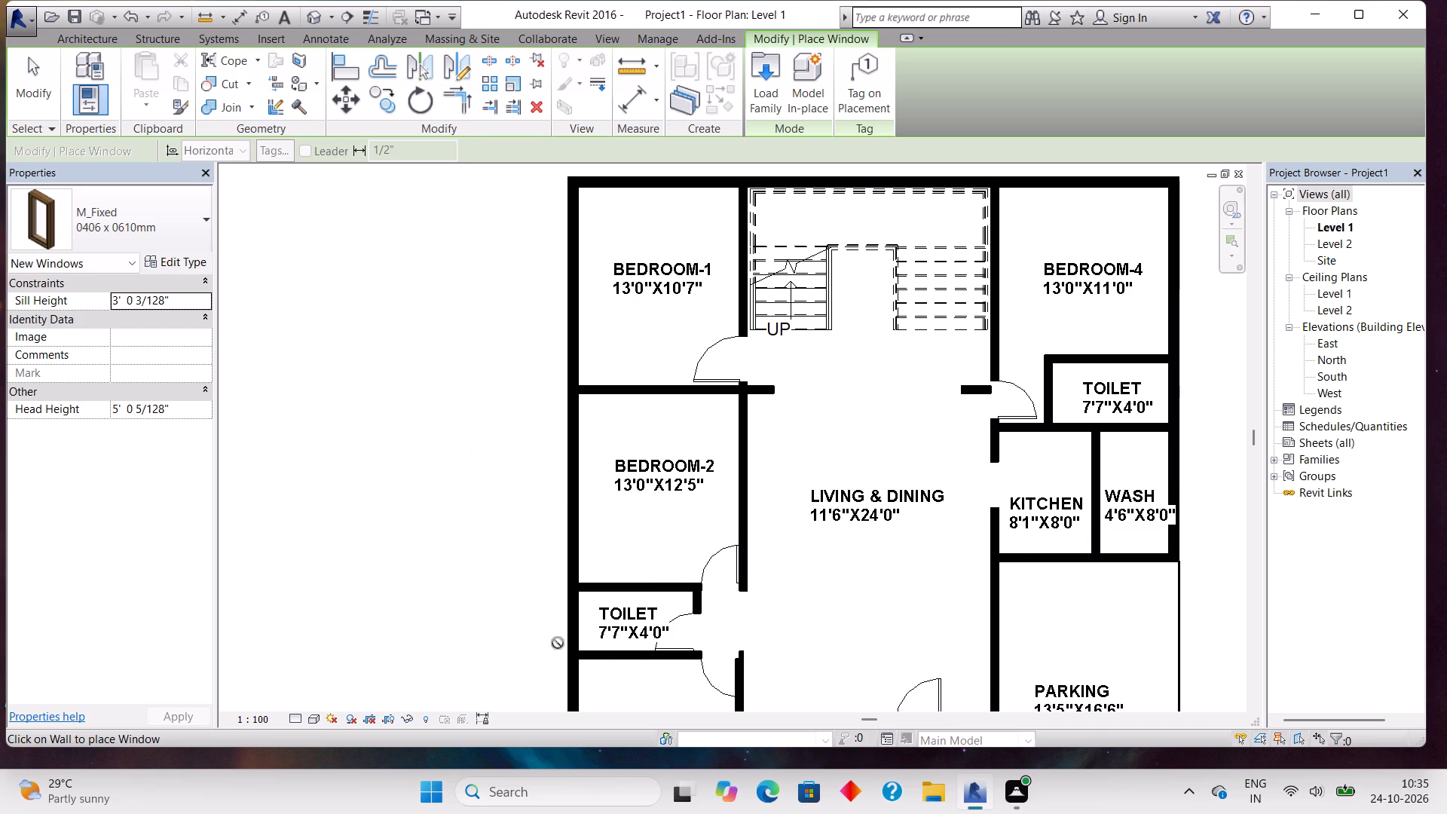
{"action": "left_click", "coordinate": [568, 623]}
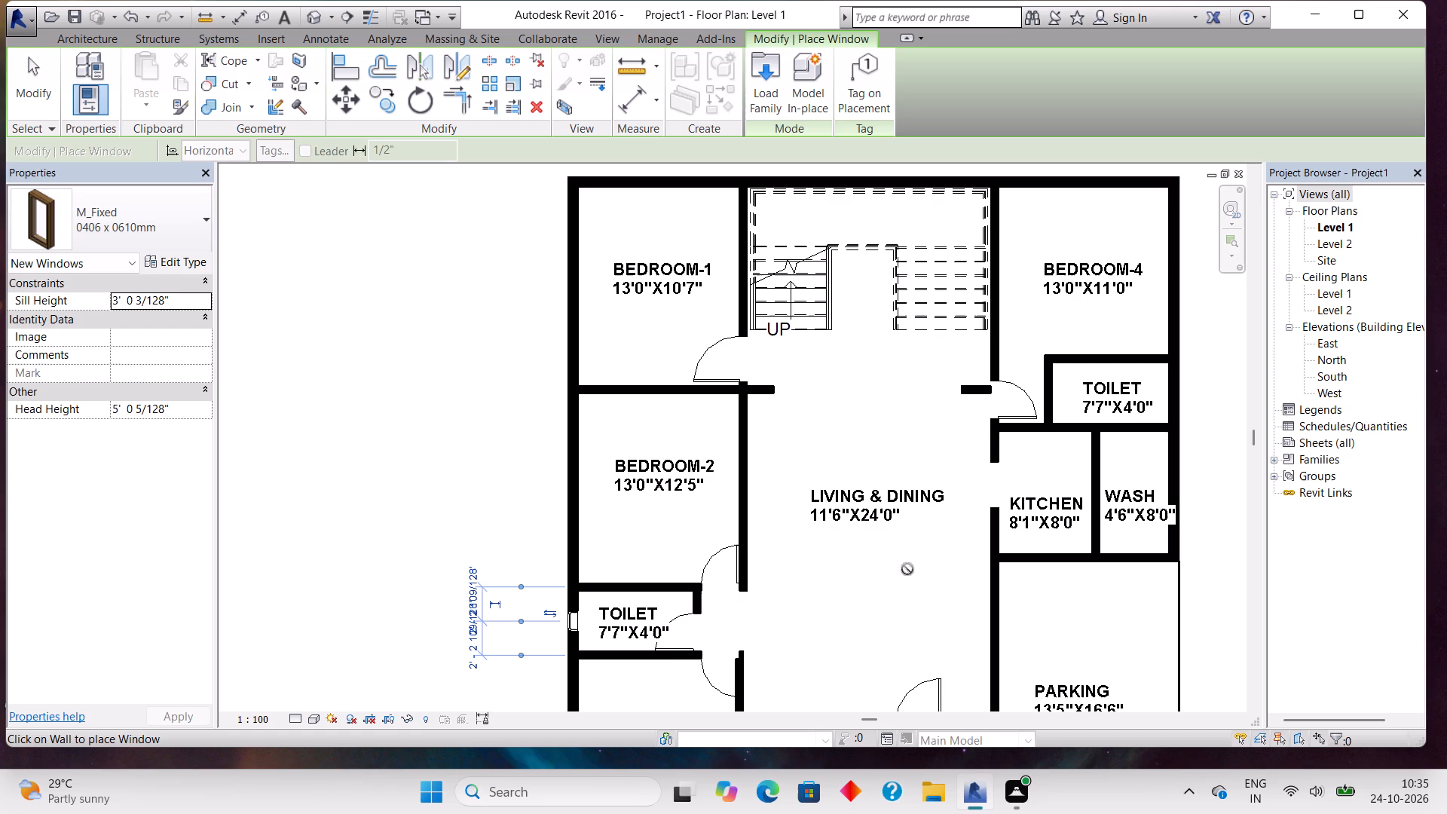
{"action": "left_click", "coordinate": [1179, 397]}
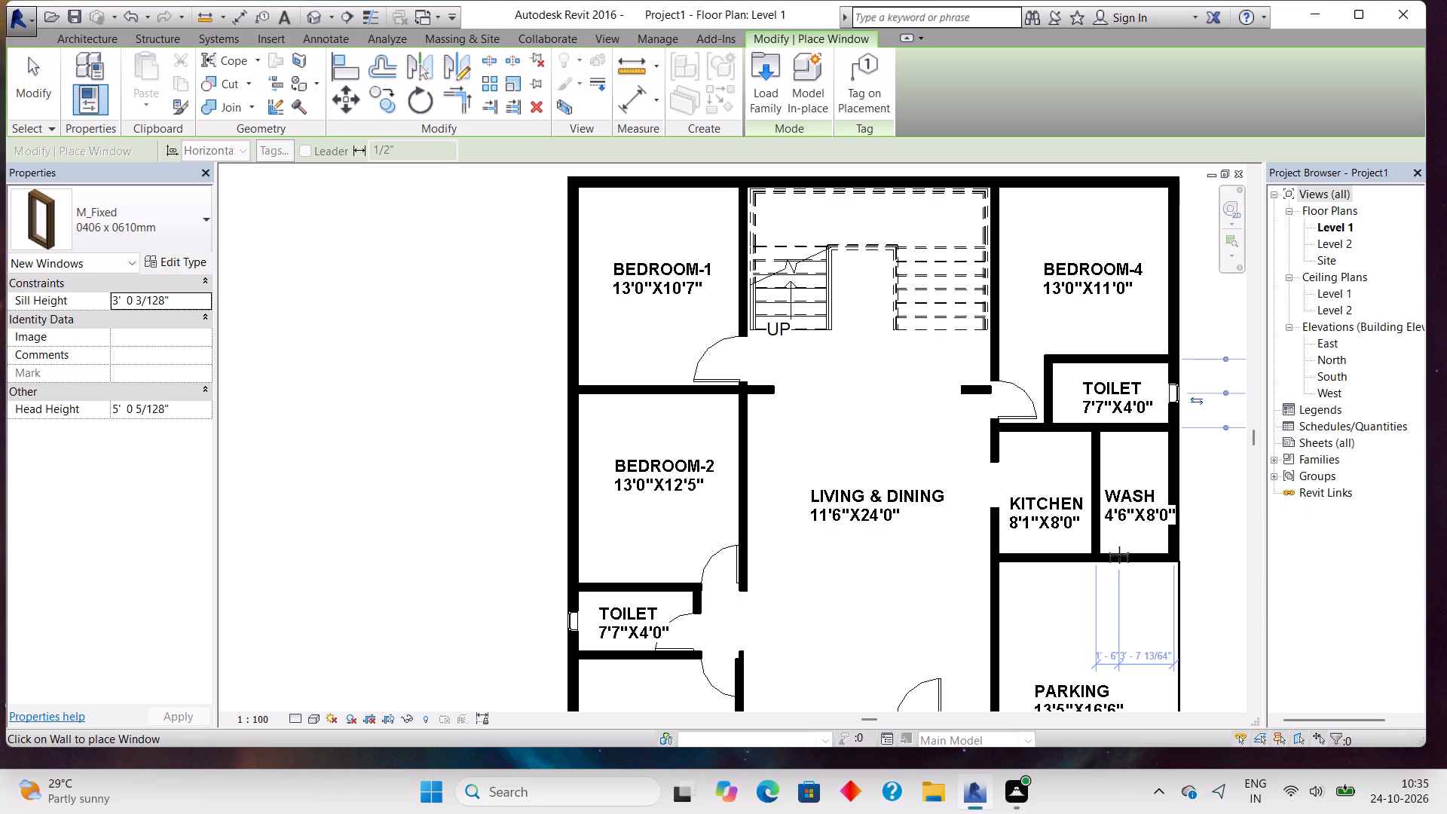
Place M_Fixed 0915 x 1220mm windows in BEDROOM-2's exterior side wall and in the rear walls of BEDROOM-1 and BEDROOM-4.
{"action": "left_click", "coordinate": [202, 207]}
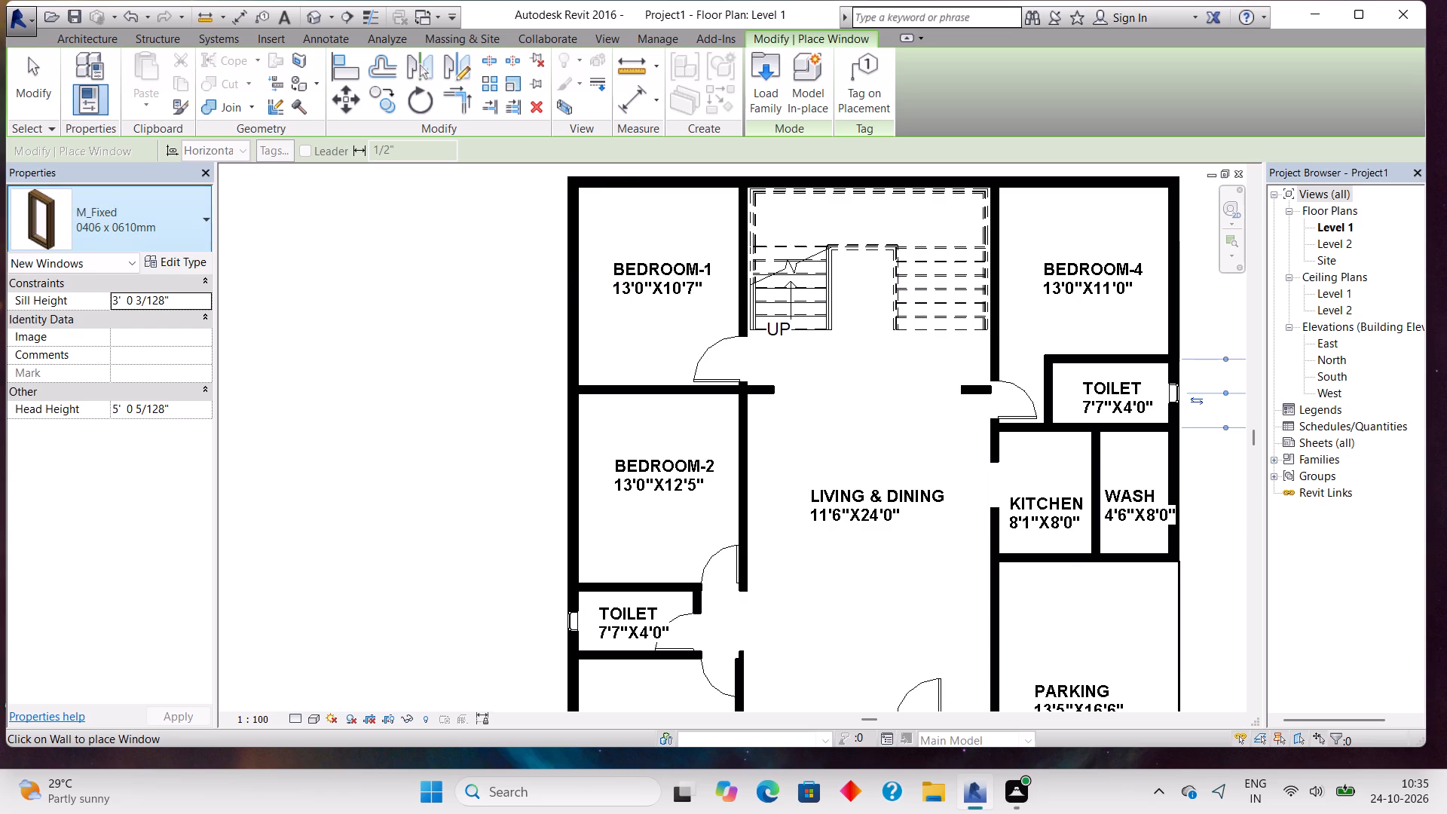
{"action": "left_click", "coordinate": [110, 474]}
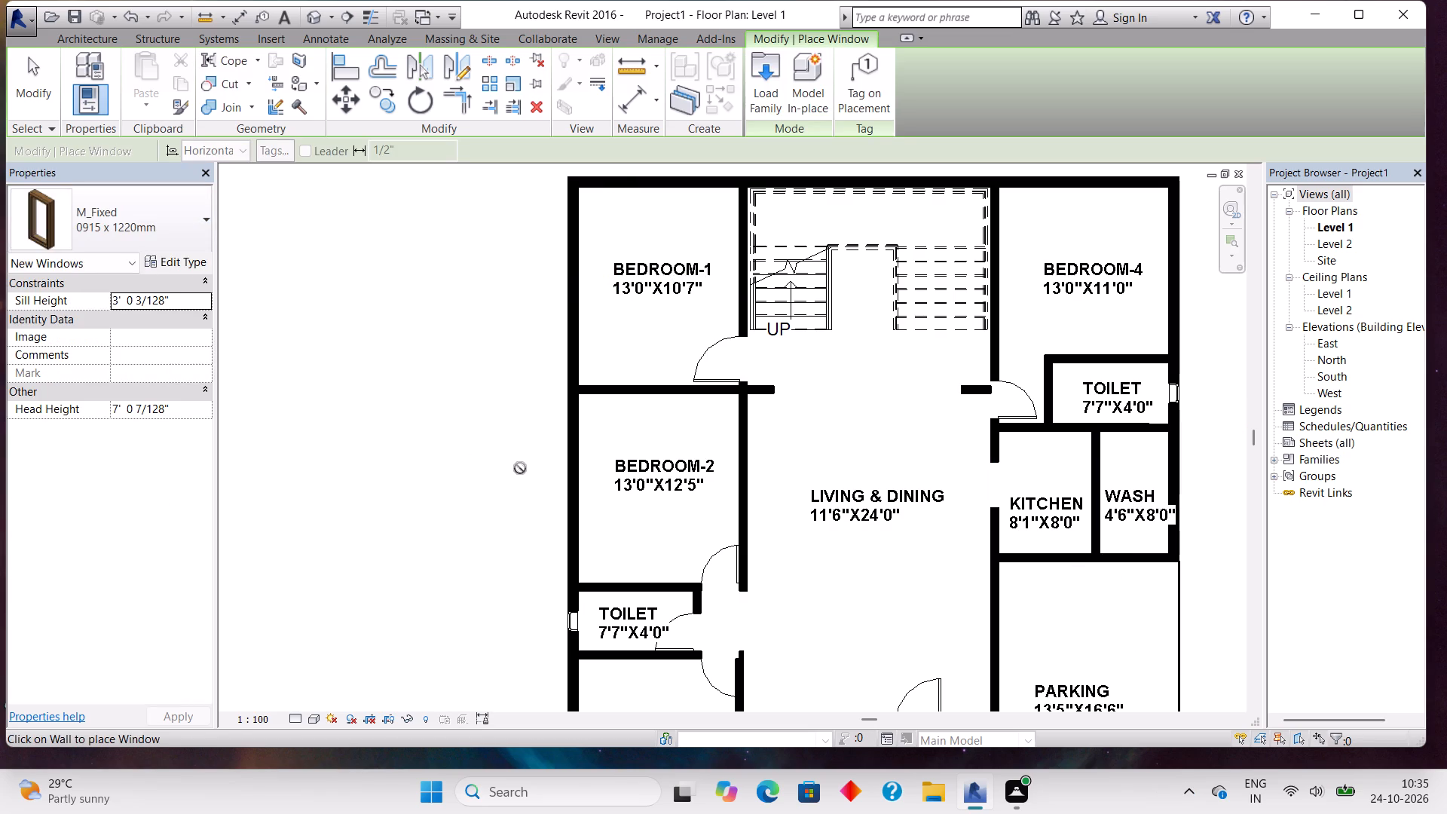
{"action": "left_click", "coordinate": [572, 478]}
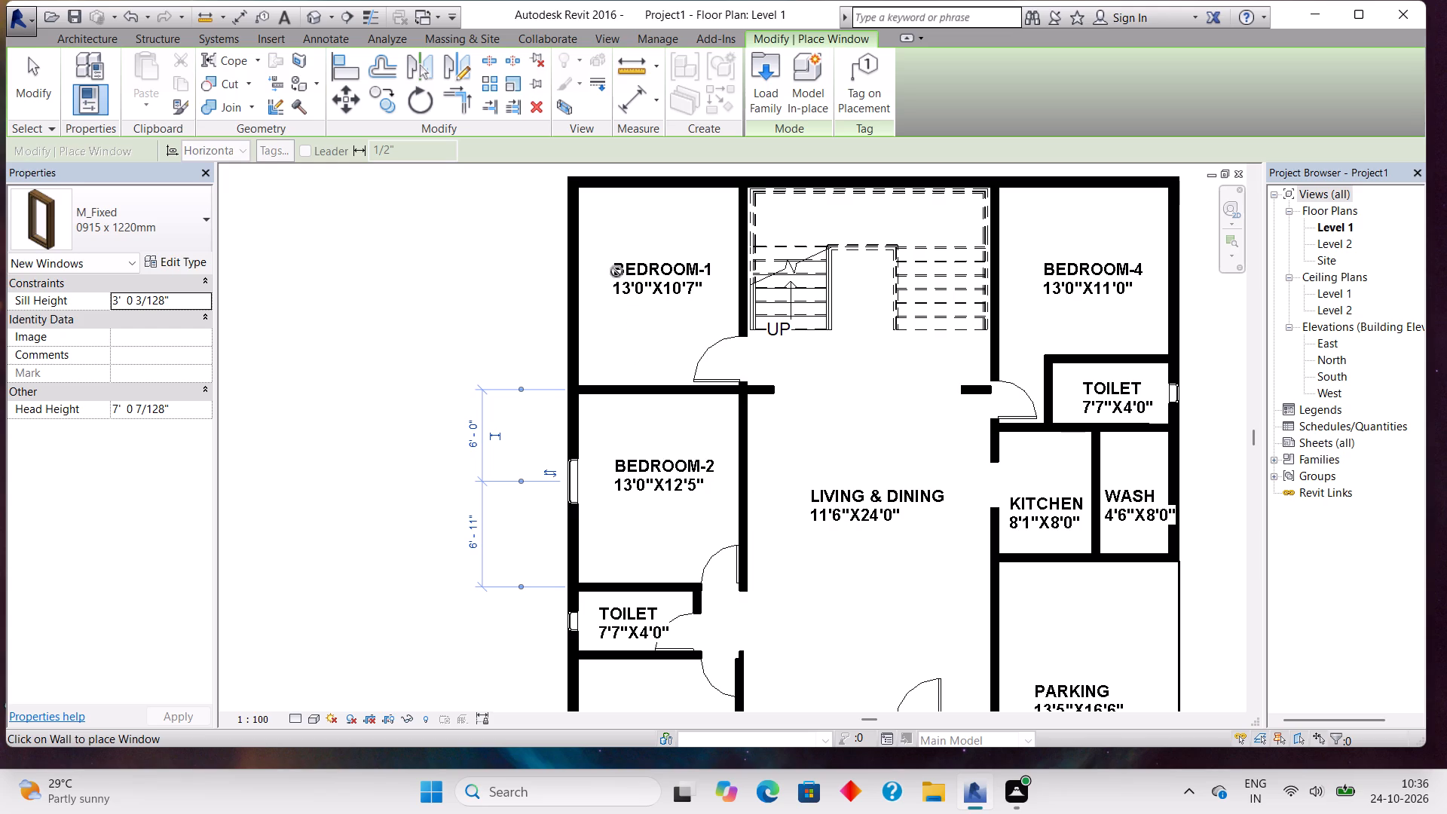
{"action": "left_click", "coordinate": [653, 188]}
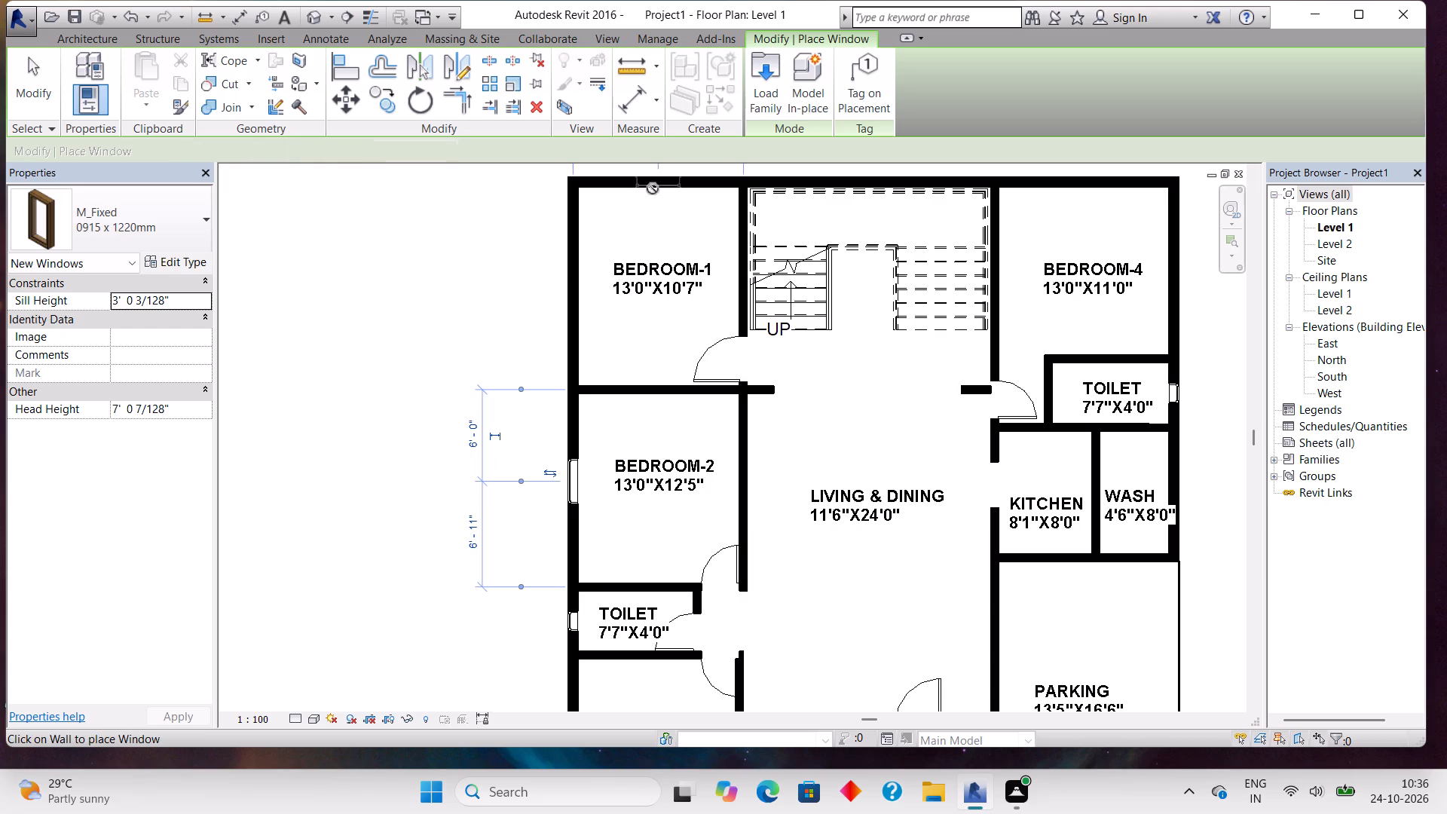
{"action": "left_click", "coordinate": [1084, 181]}
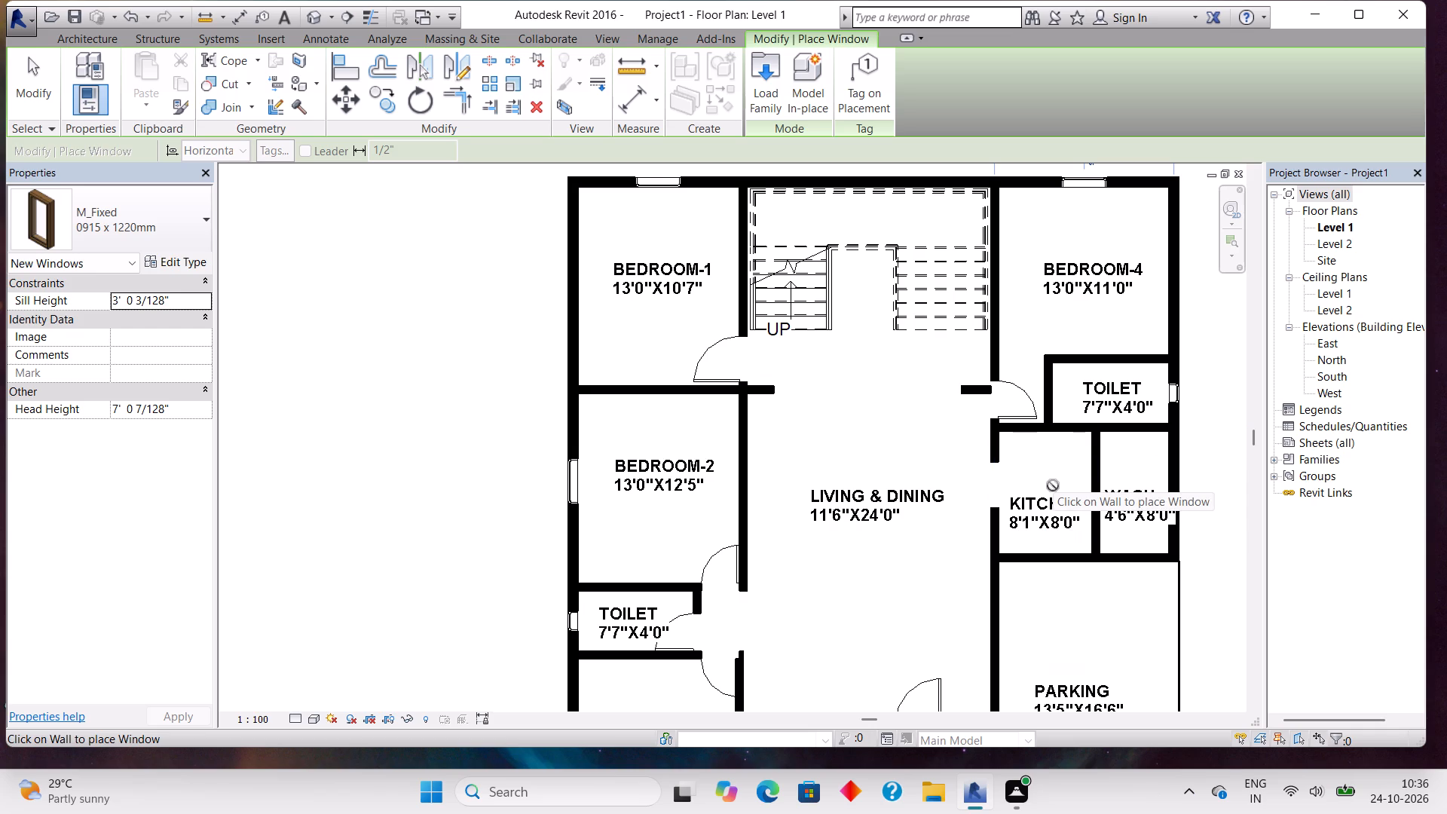
Place M_Fixed 0610 x 1220mm windows in the KITCHEN and WASH walls facing PARKING and in the LIVING & DINING wall facing the PORCH.
{"action": "left_click", "coordinate": [151, 243]}
{"action": "left_click", "coordinate": [164, 421]}
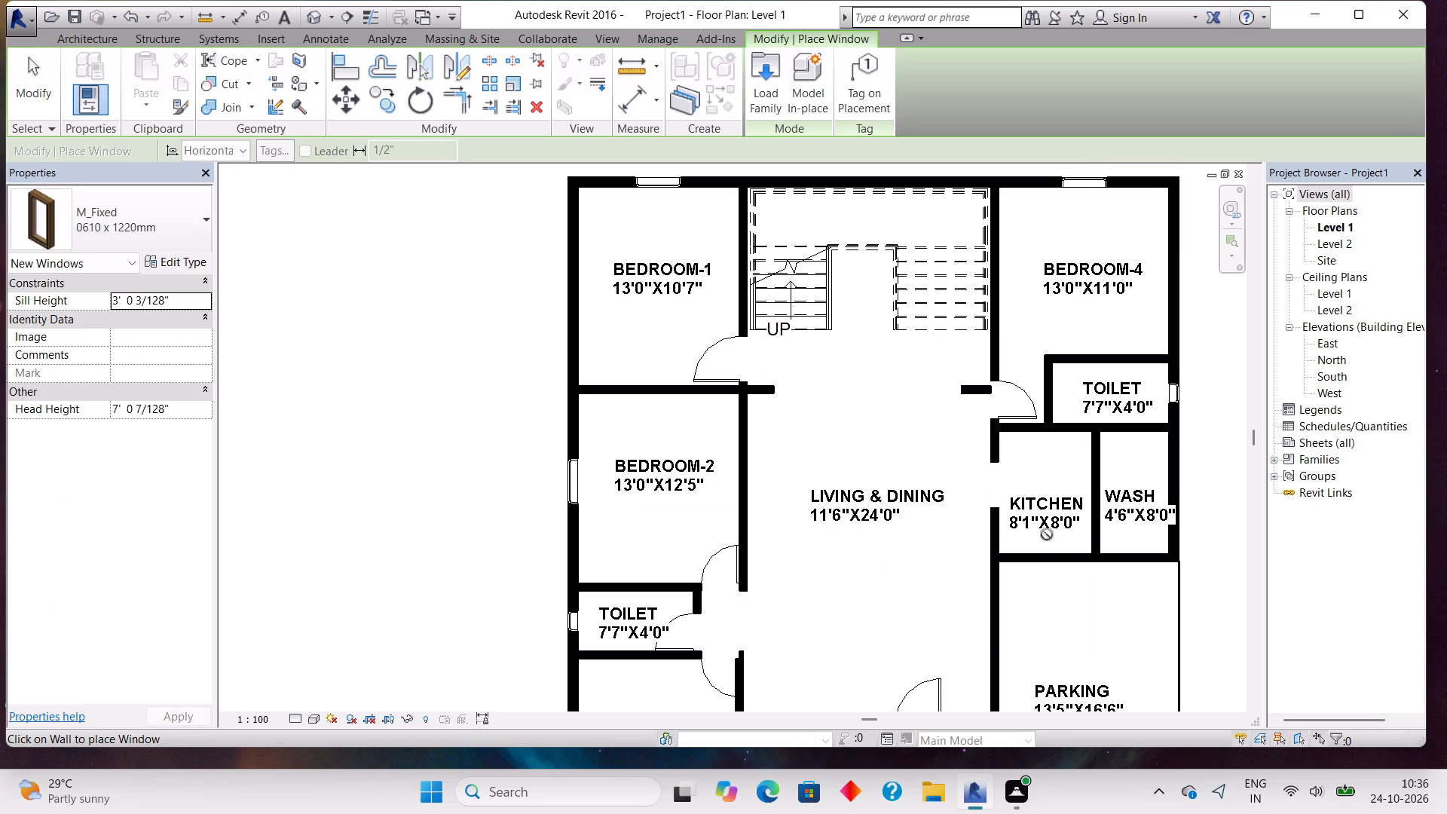
{"action": "left_click", "coordinate": [1045, 546]}
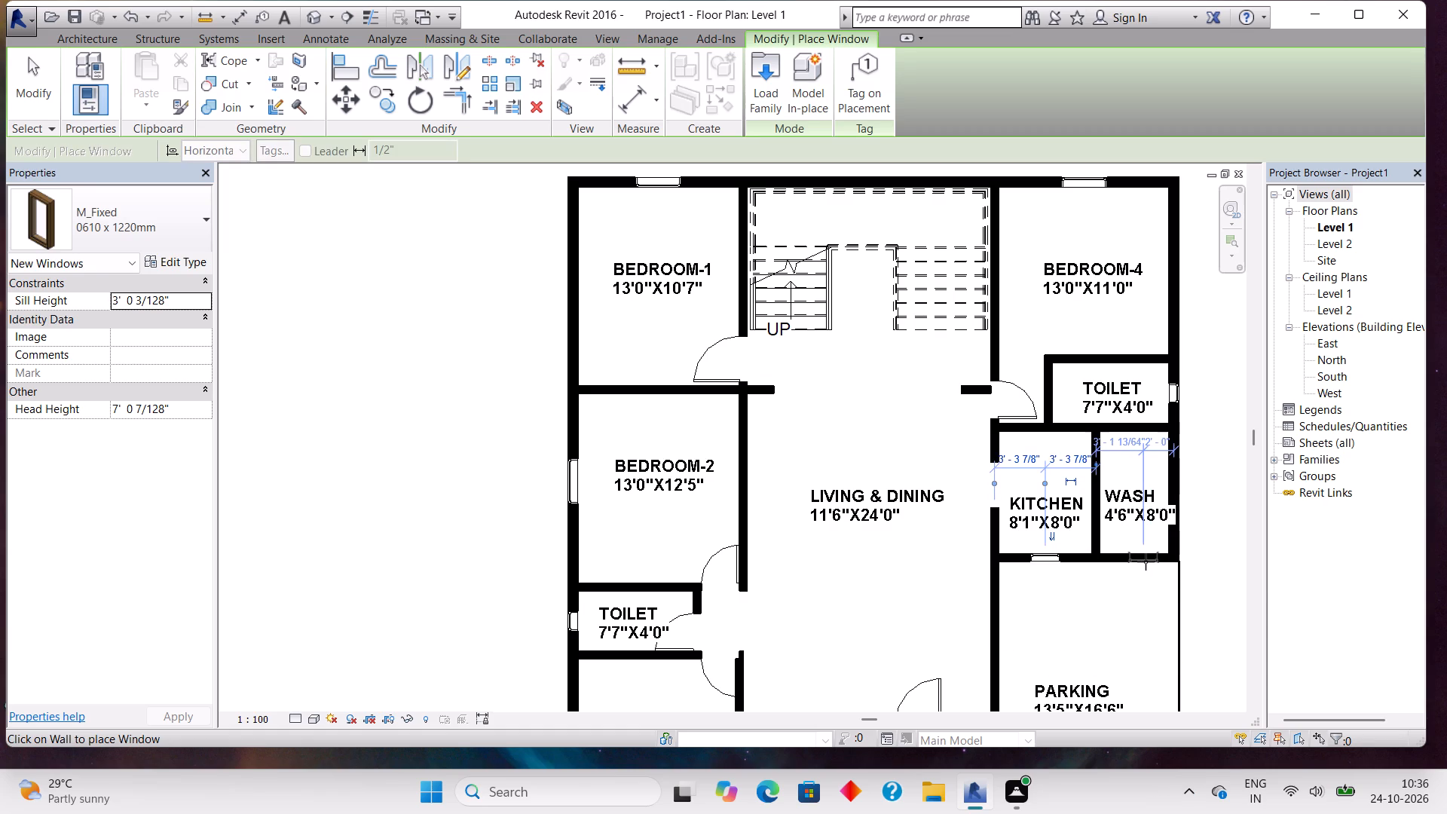
{"action": "left_click", "coordinate": [1143, 562]}
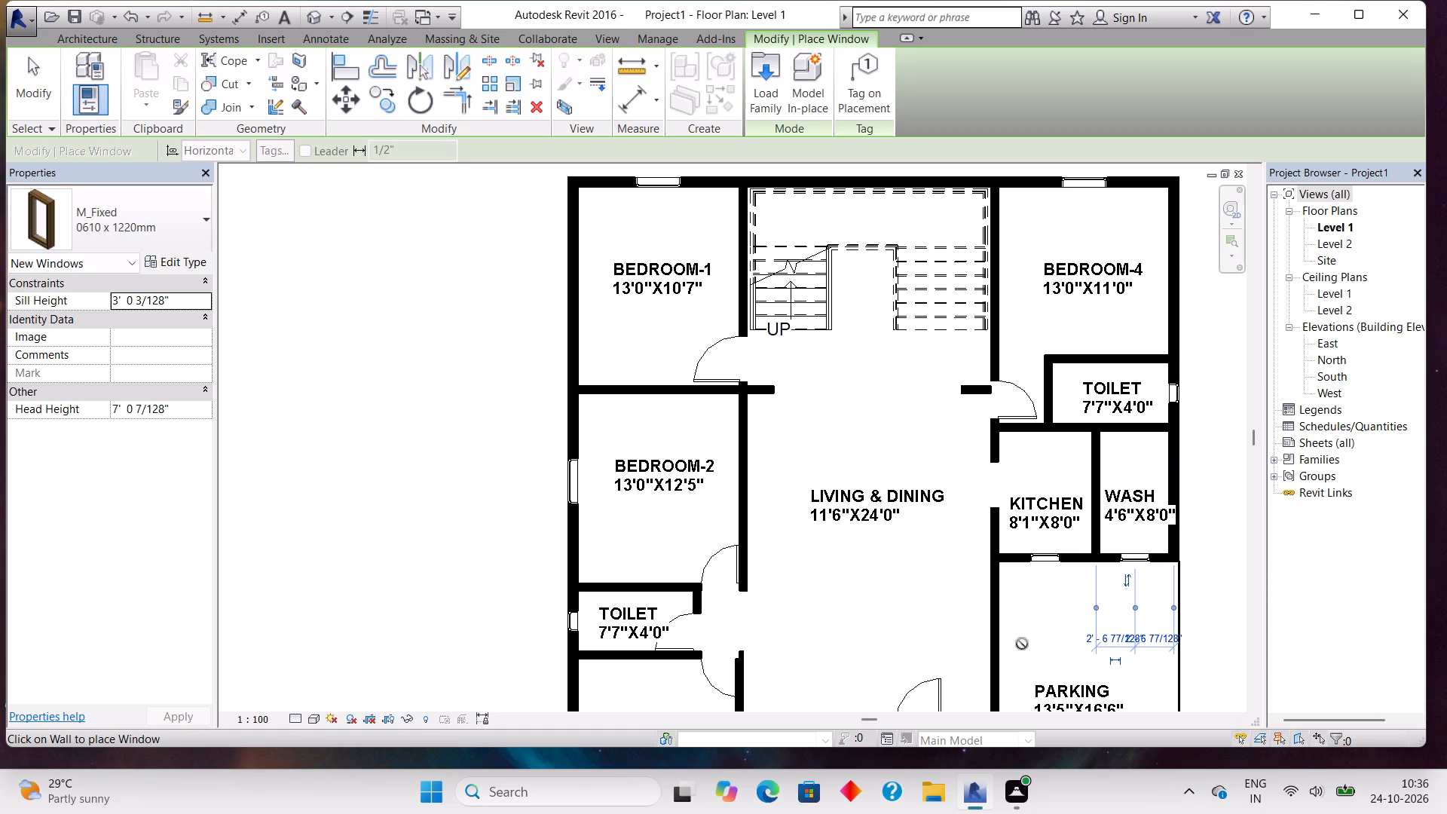
{"action": "scroll", "coordinate": [1022, 643], "scroll_direction": "down", "scroll_amount": 1}
{"action": "middle_click_drag", "start_coordinate": [1022, 643], "coordinate": [848, 396]}
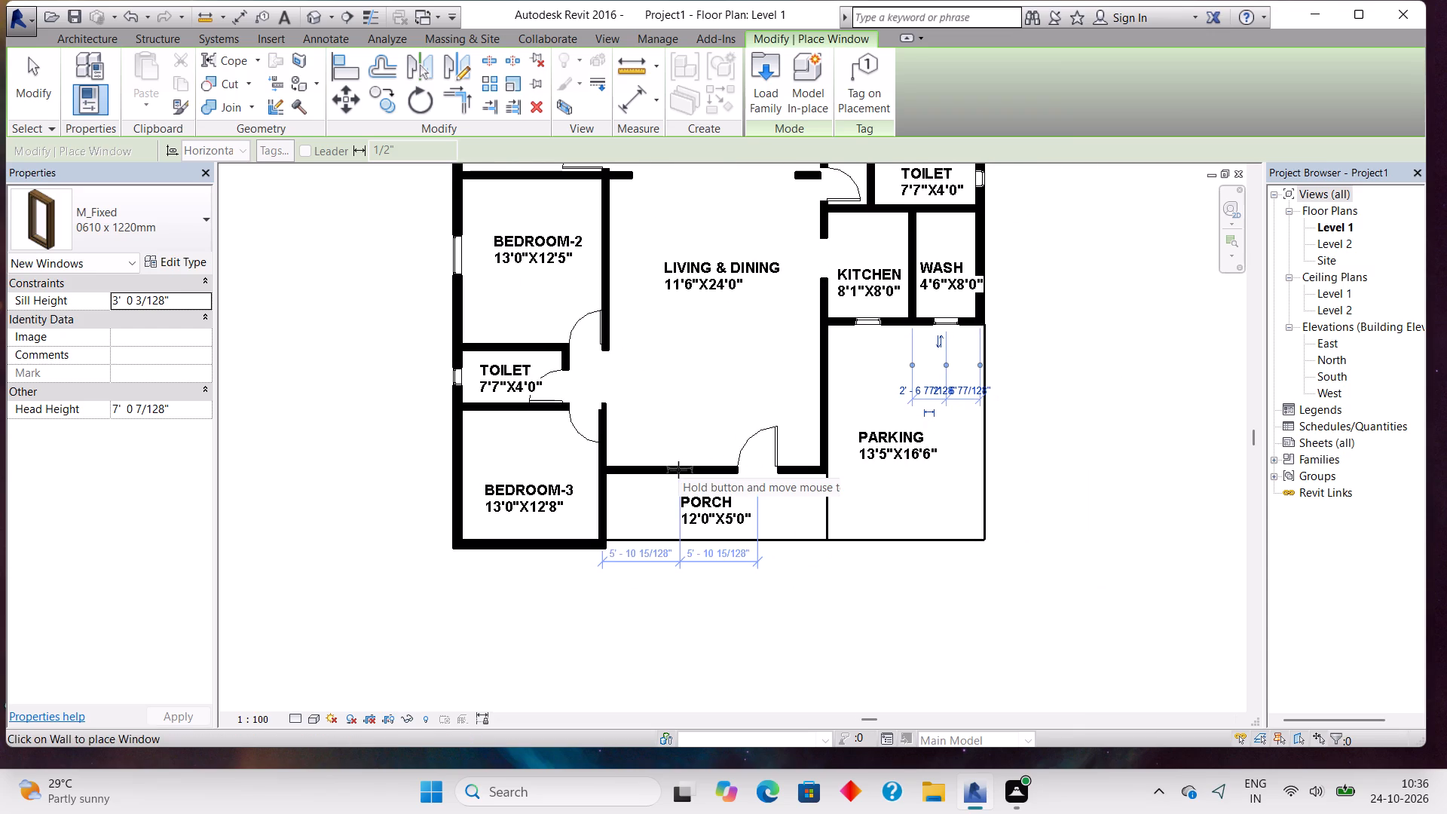
{"action": "left_click", "coordinate": [678, 470]}
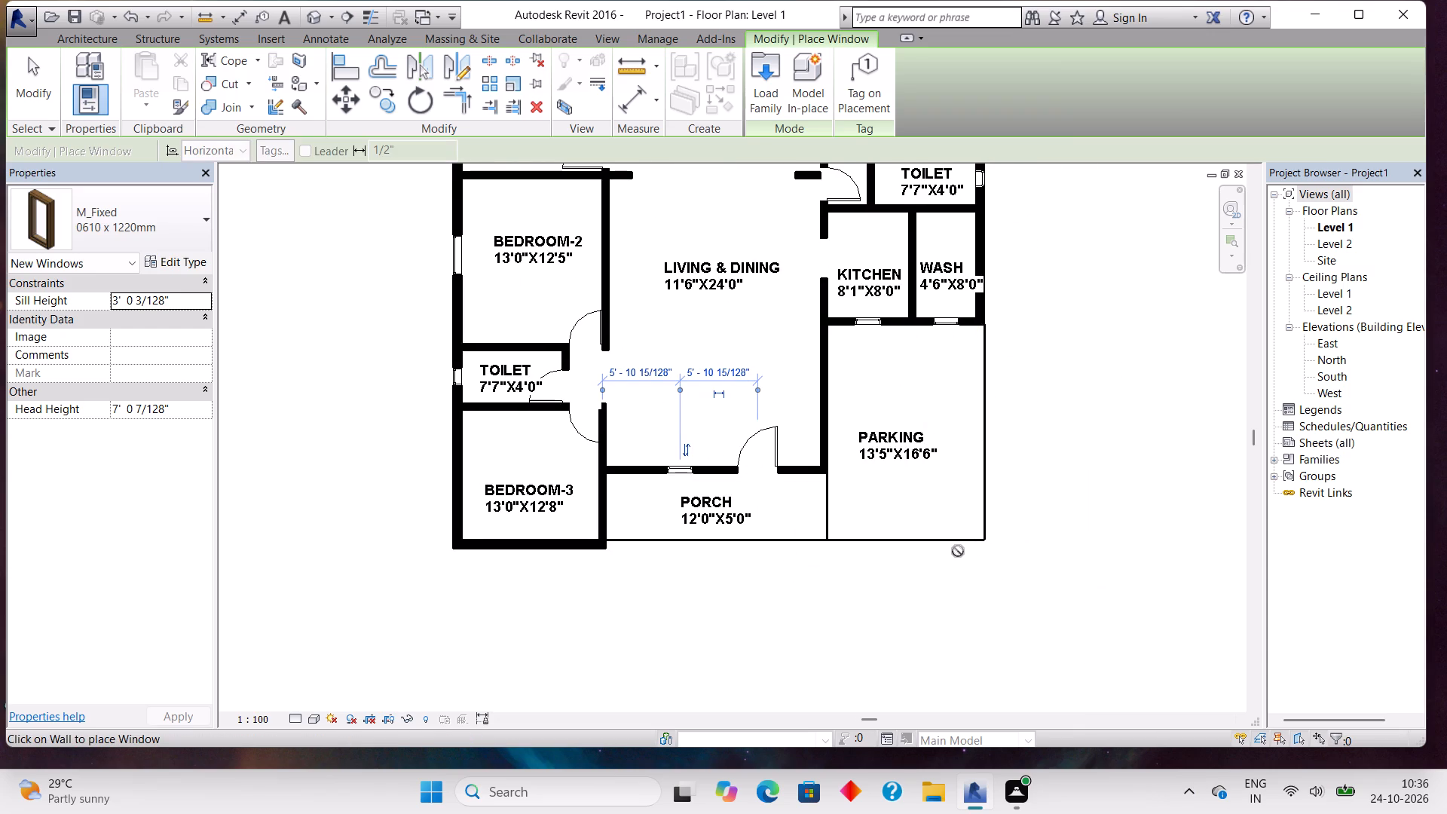
Place an M_Fixed 0915 x 0610mm window centred in BEDROOM-3's front wall and finish window placement.
{"action": "left_click", "coordinate": [179, 233]}
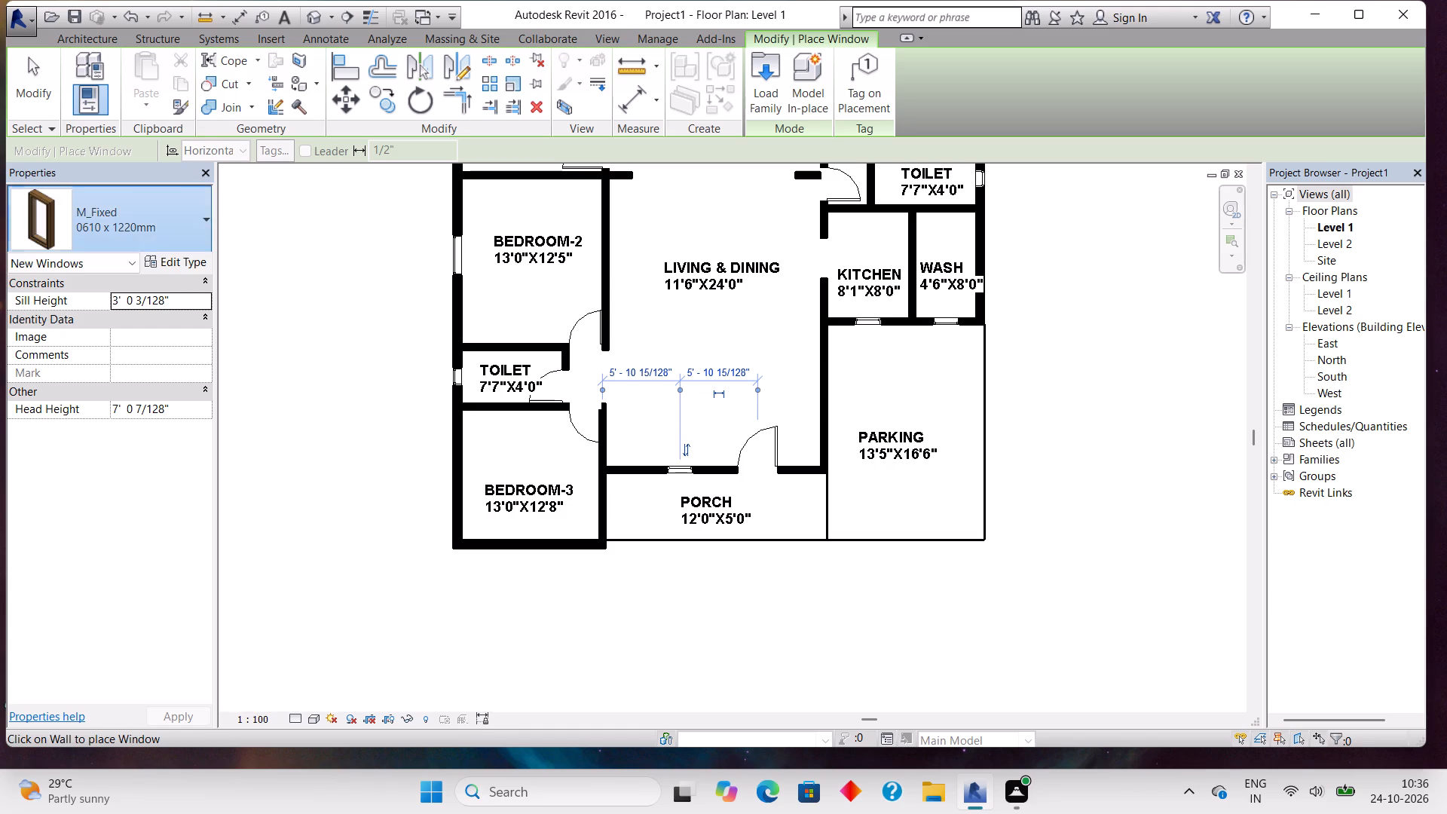
{"action": "left_click", "coordinate": [136, 467]}
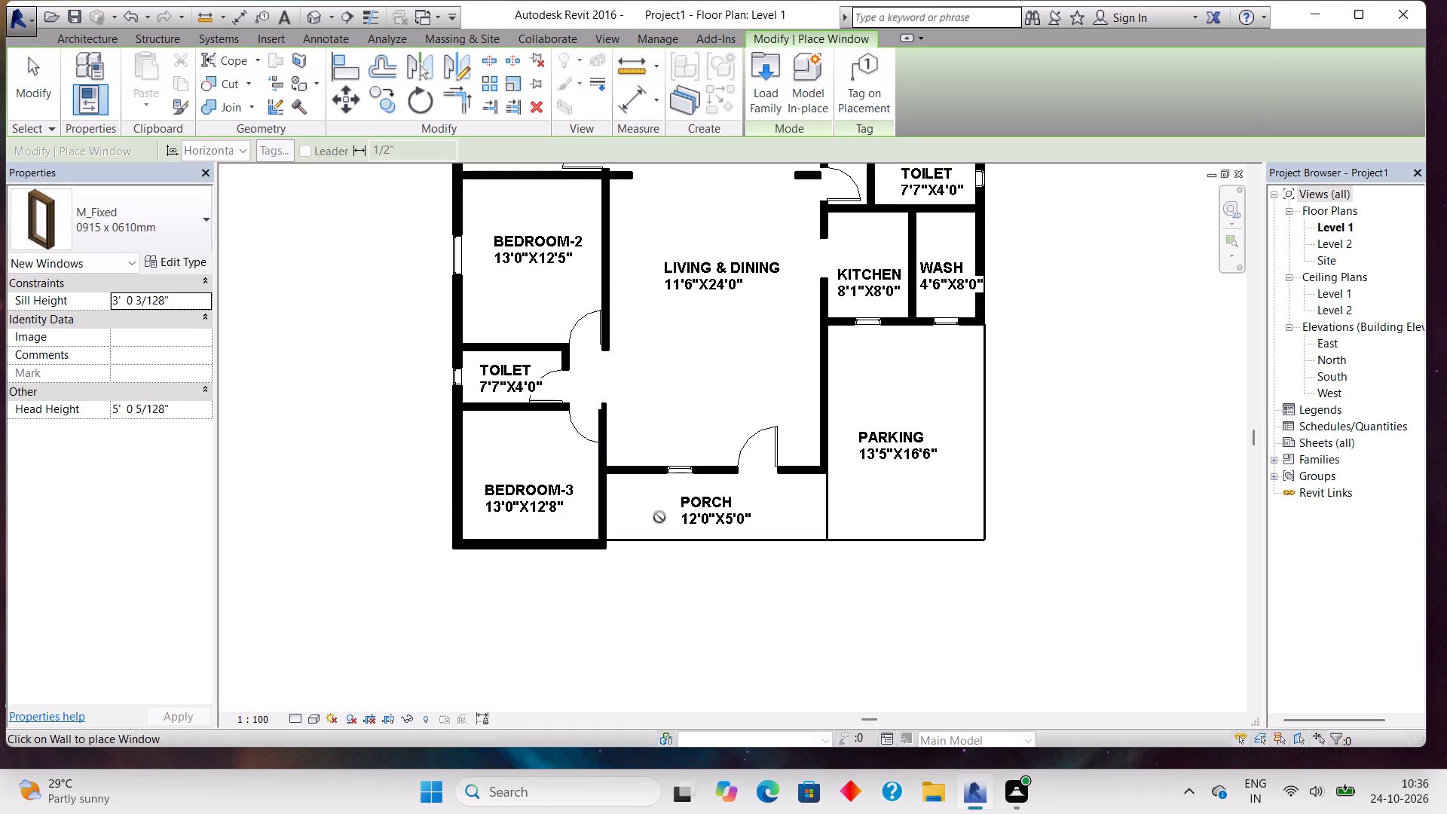
{"action": "left_click", "coordinate": [532, 552]}
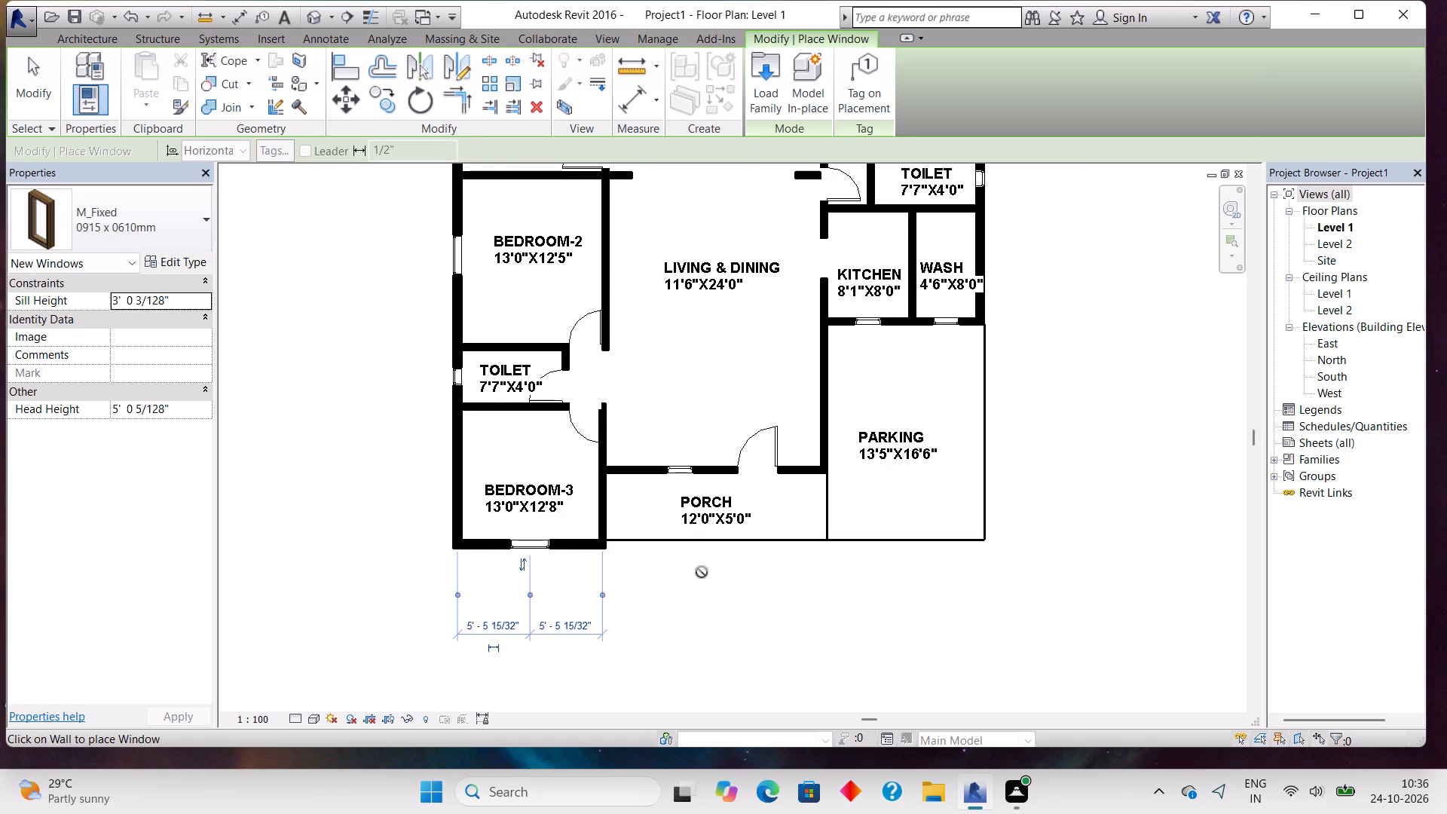
{"action": "scroll", "coordinate": [702, 572], "scroll_direction": "down", "scroll_amount": 2}
{"action": "middle_click_drag", "start_coordinate": [877, 484], "coordinate": [864, 525]}
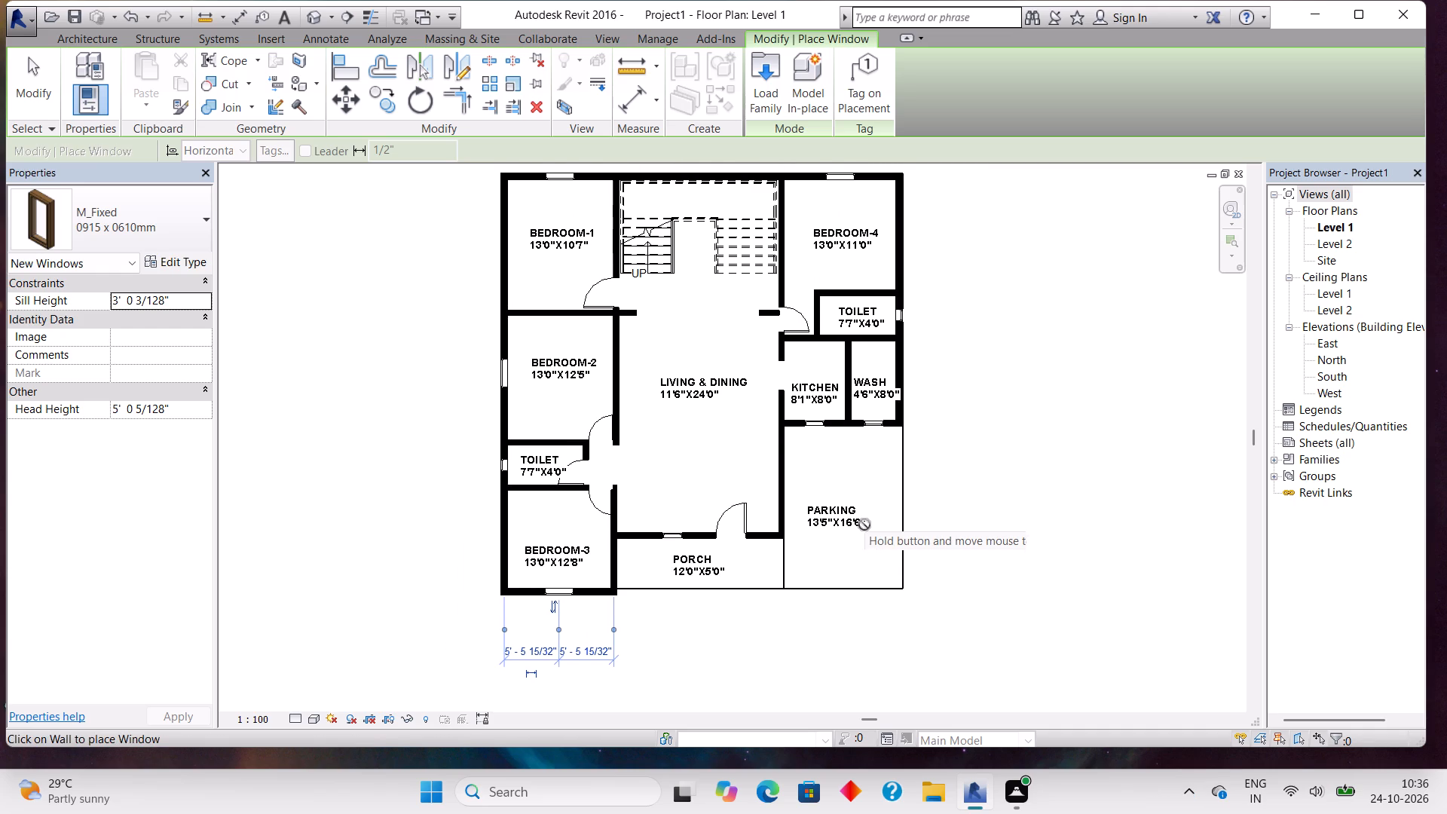
{"action": "scroll", "coordinate": [864, 525], "scroll_direction": "up", "scroll_amount": 1}
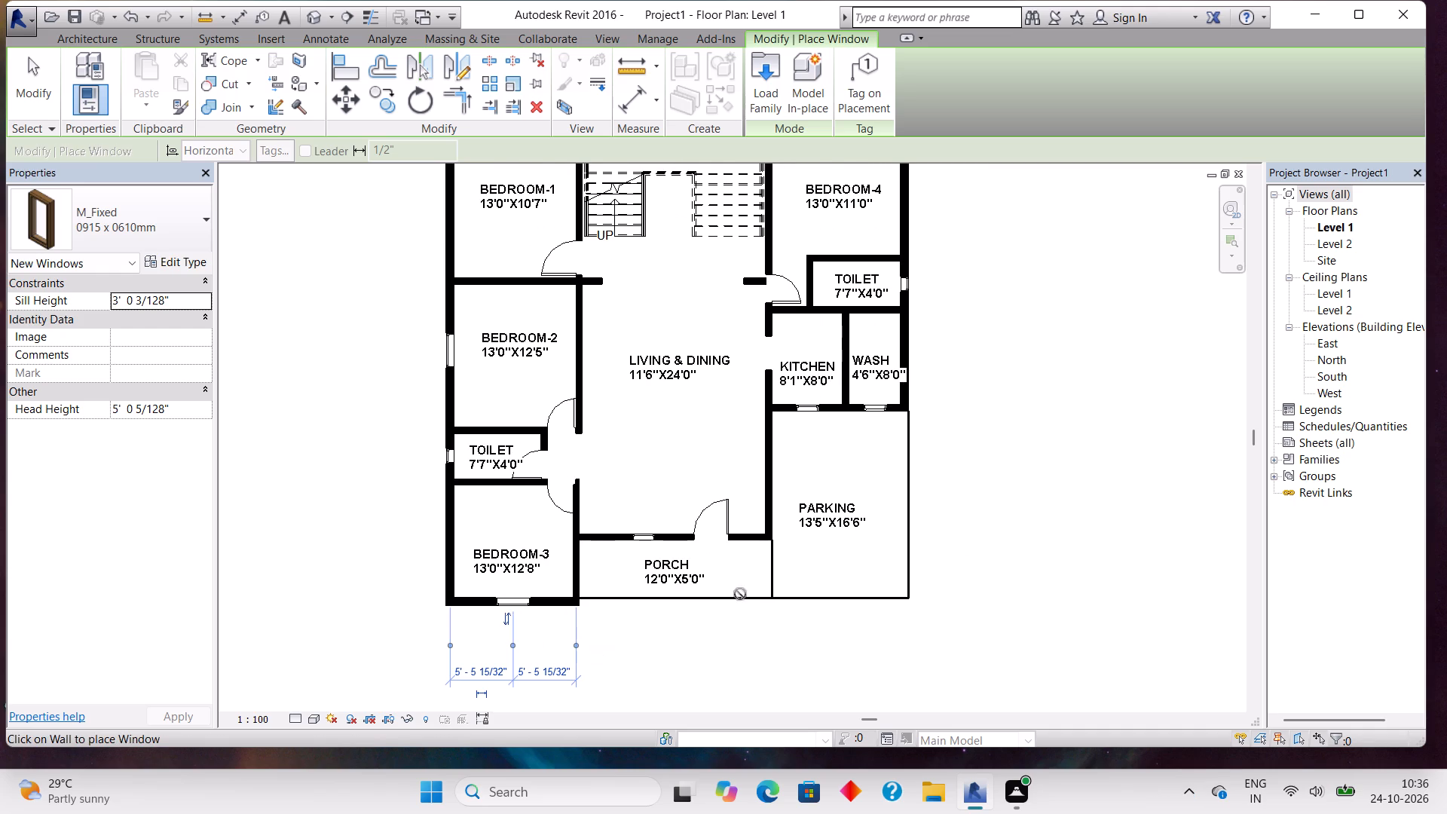
{"action": "scroll", "coordinate": [701, 430], "scroll_direction": "down", "scroll_amount": 2}
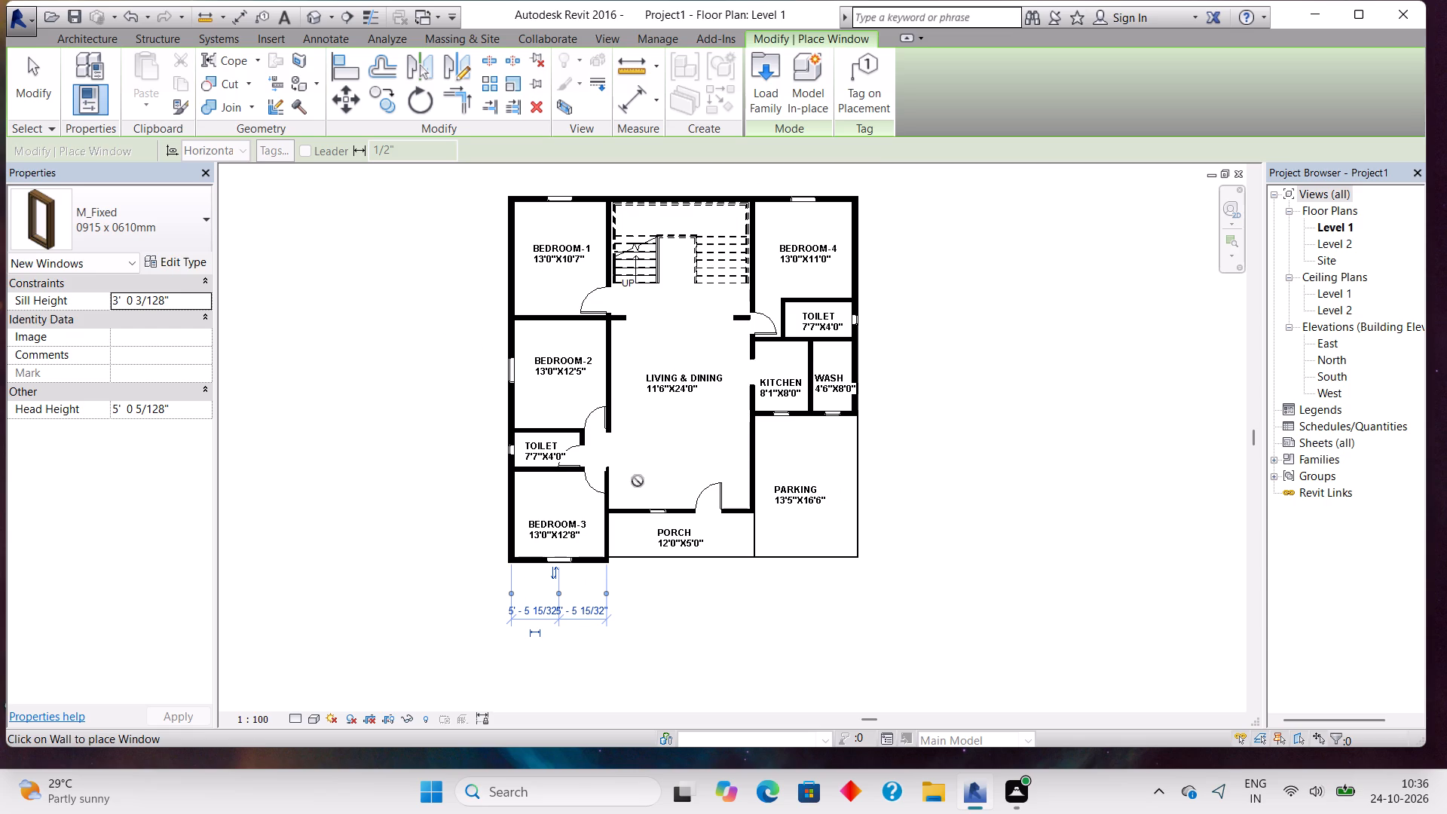
{"action": "key", "text": "Escape"}
{"action": "key", "text": "Escape"}
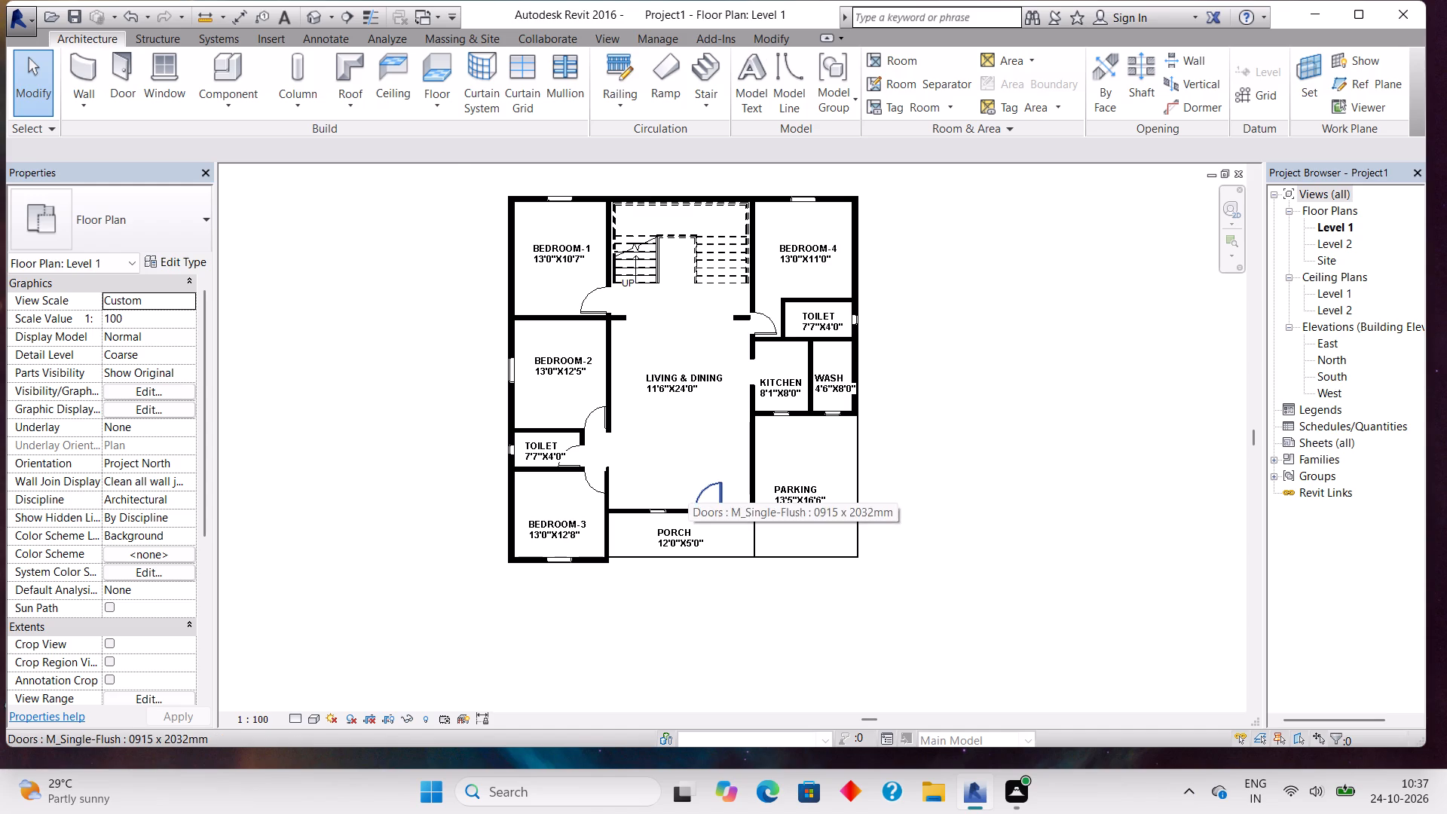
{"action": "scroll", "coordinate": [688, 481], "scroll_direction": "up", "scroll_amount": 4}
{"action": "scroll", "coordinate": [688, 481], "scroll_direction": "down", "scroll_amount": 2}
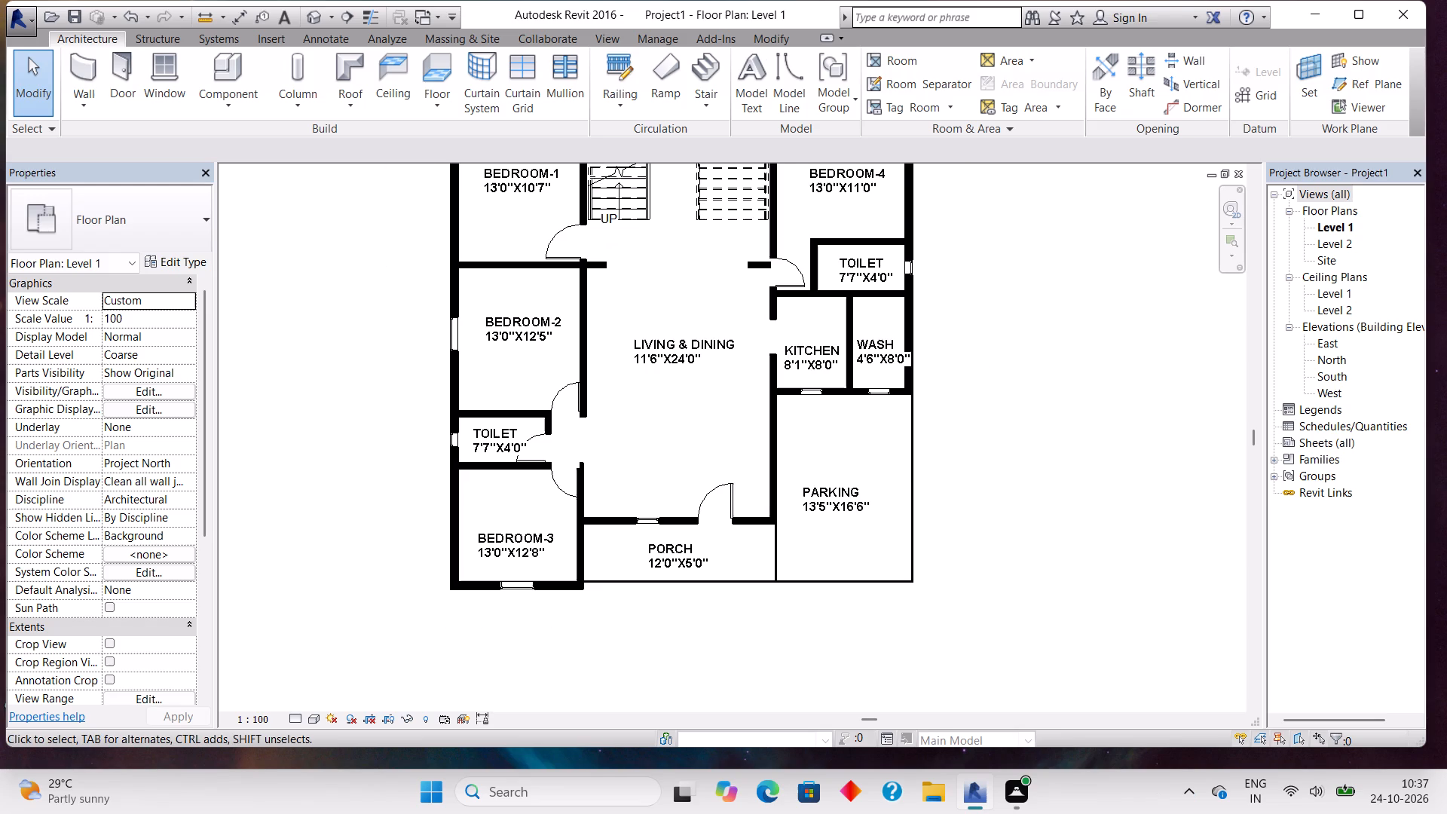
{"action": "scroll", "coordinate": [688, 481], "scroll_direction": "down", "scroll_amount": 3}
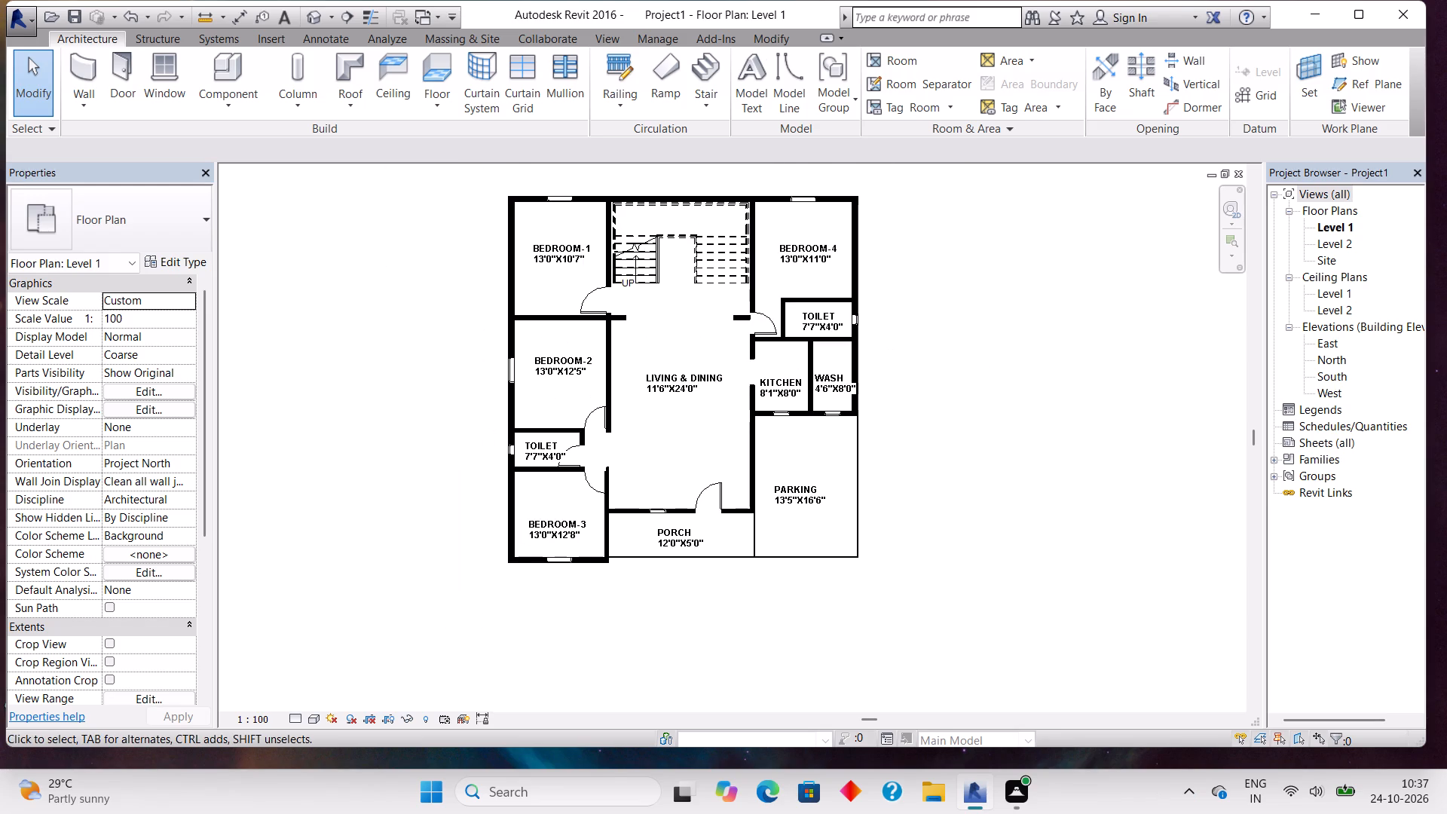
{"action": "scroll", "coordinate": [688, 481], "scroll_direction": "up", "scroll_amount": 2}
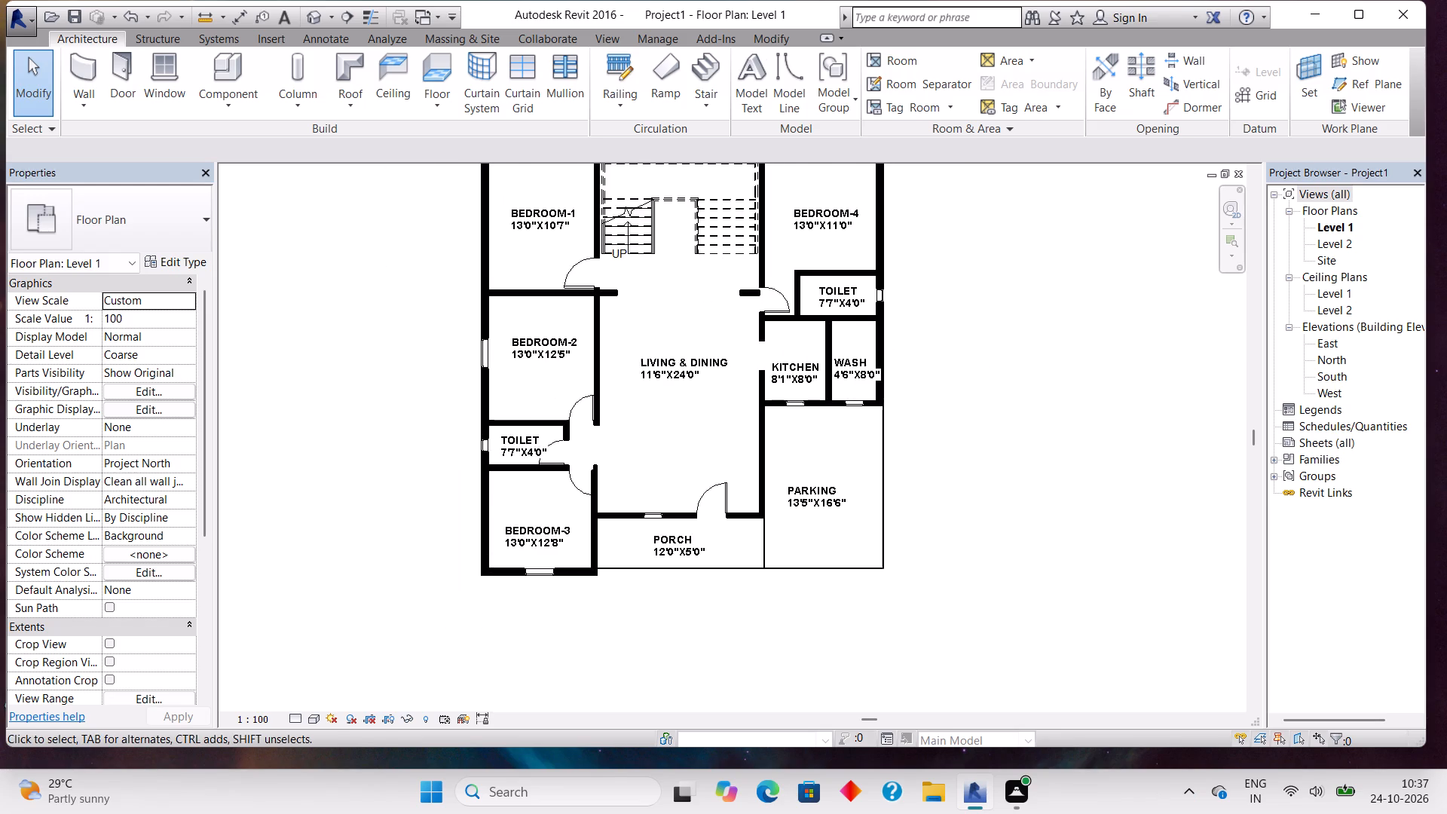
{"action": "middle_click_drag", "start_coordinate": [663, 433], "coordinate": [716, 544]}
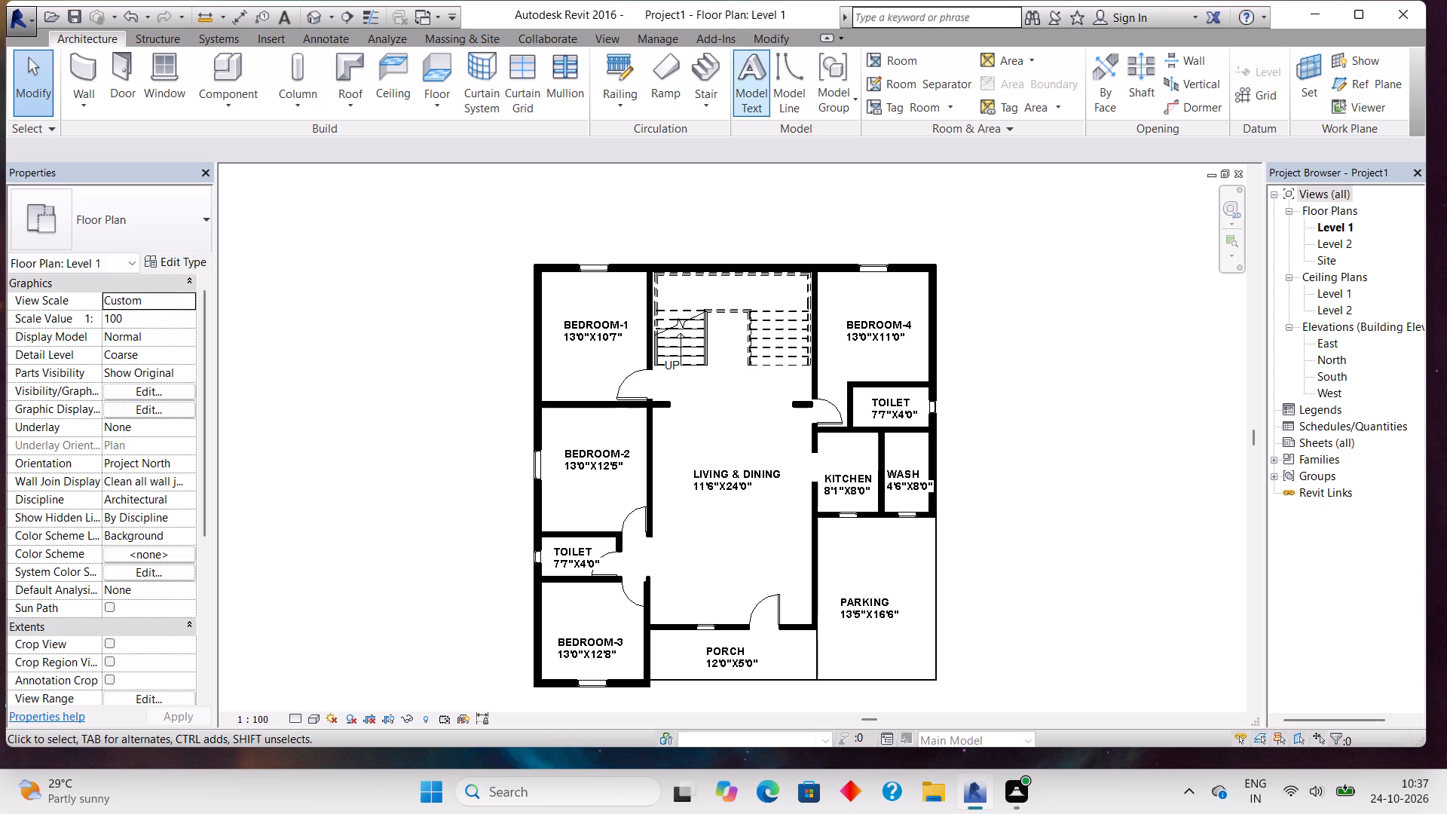
Sketch a small column outline about 10" deep with Wide Lines model lines in the PORCH's front corner beside PARKING.
{"action": "left_click", "coordinate": [782, 72]}
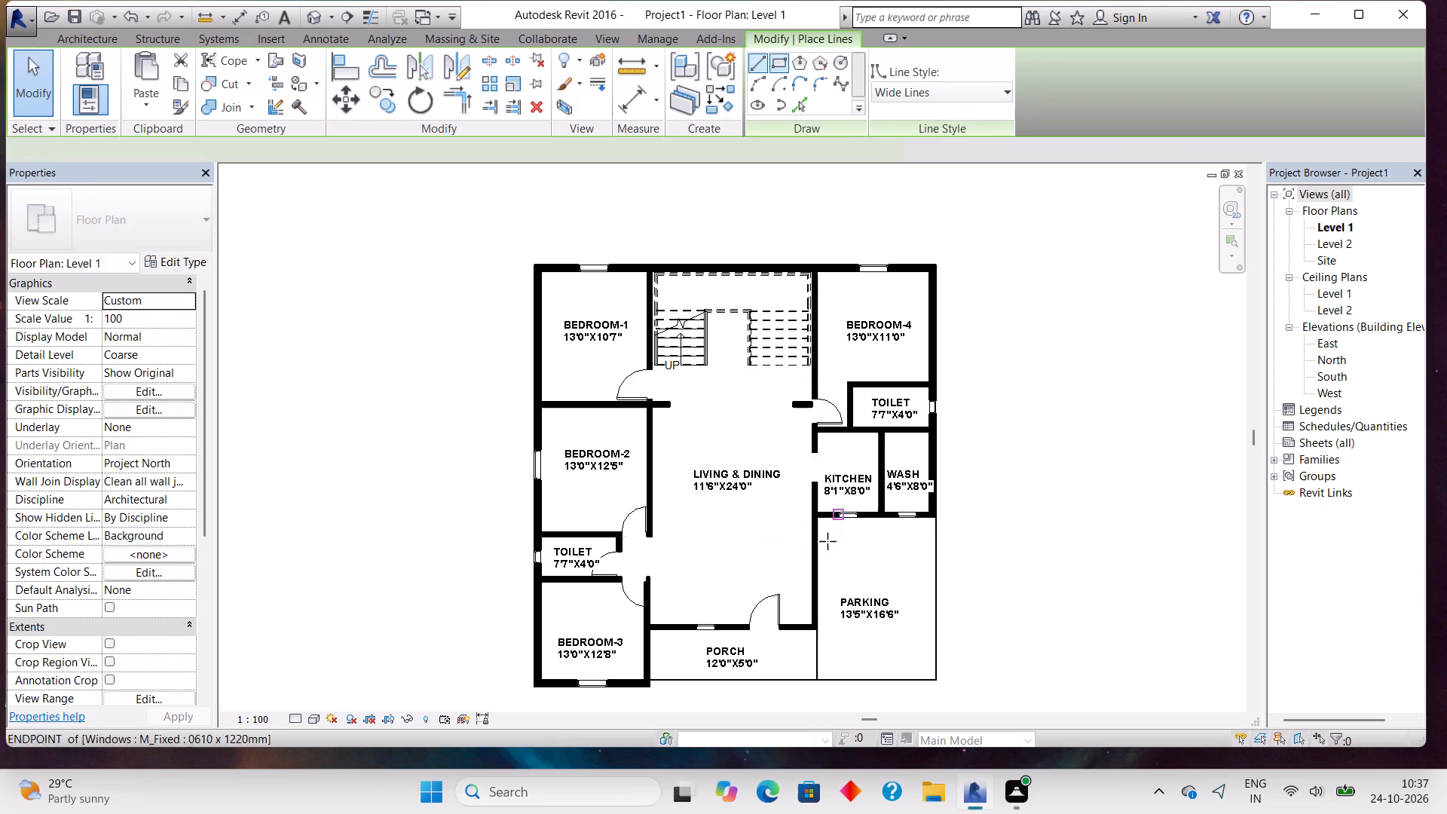
{"action": "scroll", "coordinate": [764, 695], "scroll_direction": "up", "scroll_amount": 9}
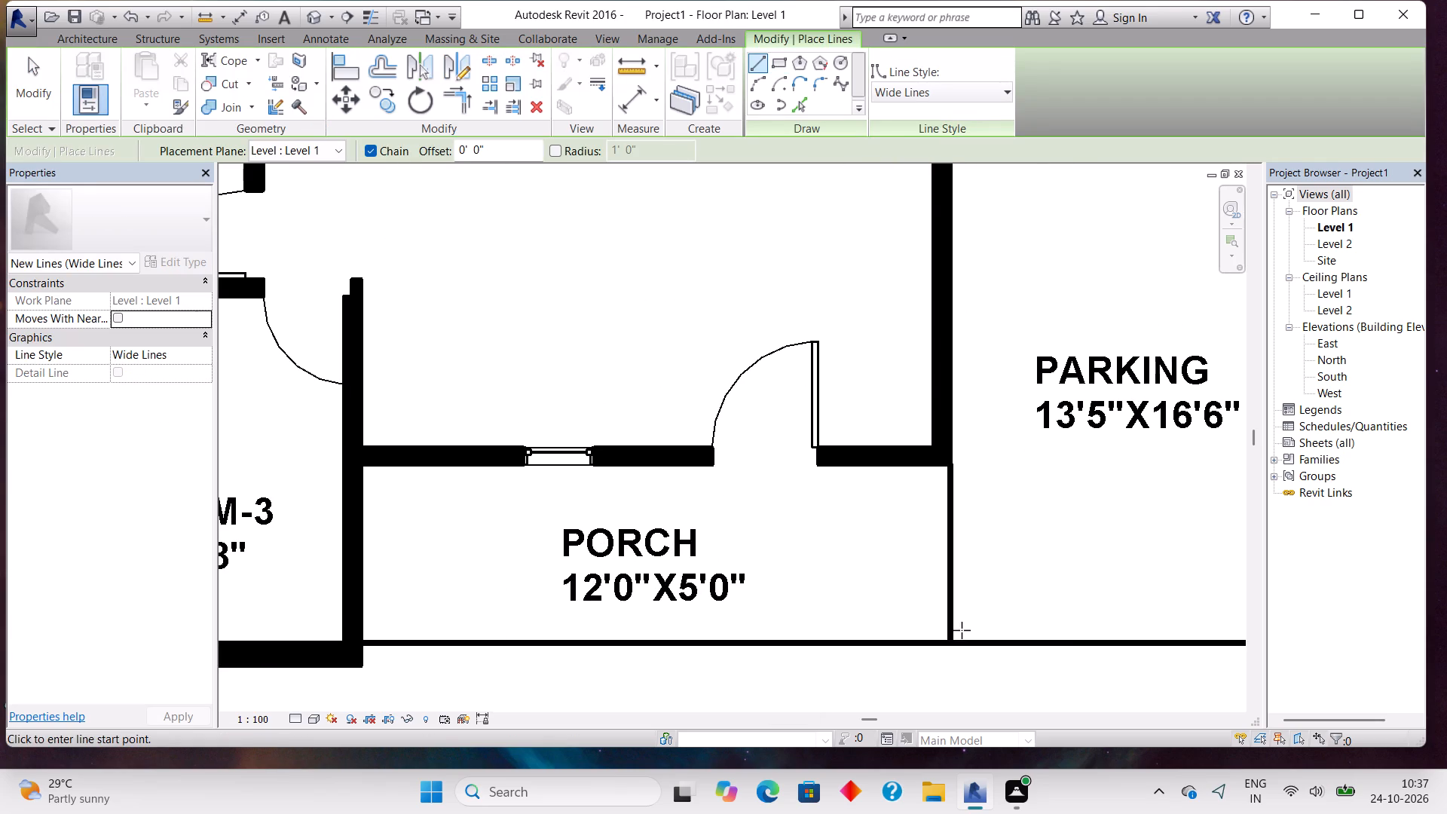
{"action": "left_click", "coordinate": [919, 640]}
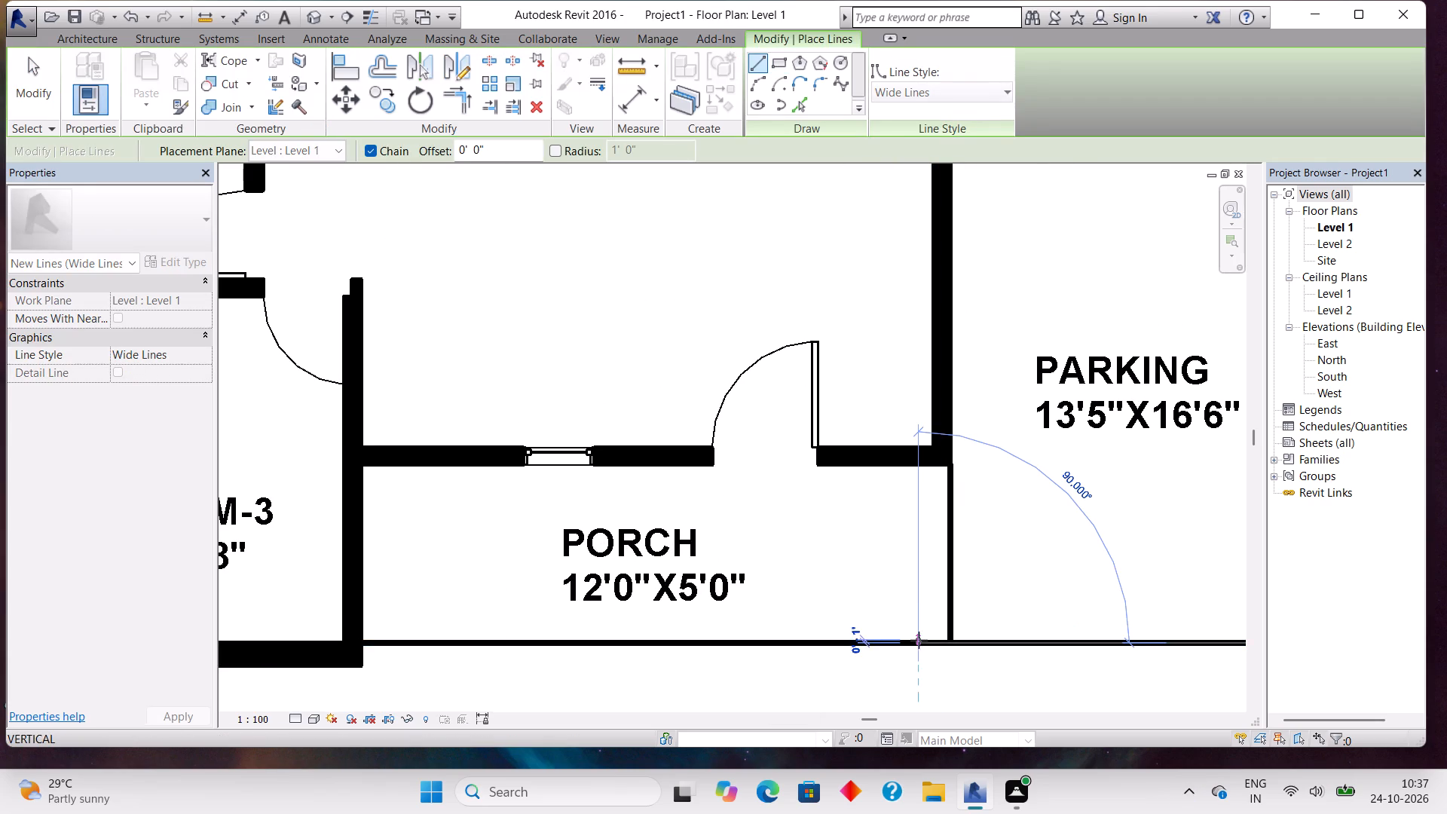
{"action": "left_click", "coordinate": [914, 612]}
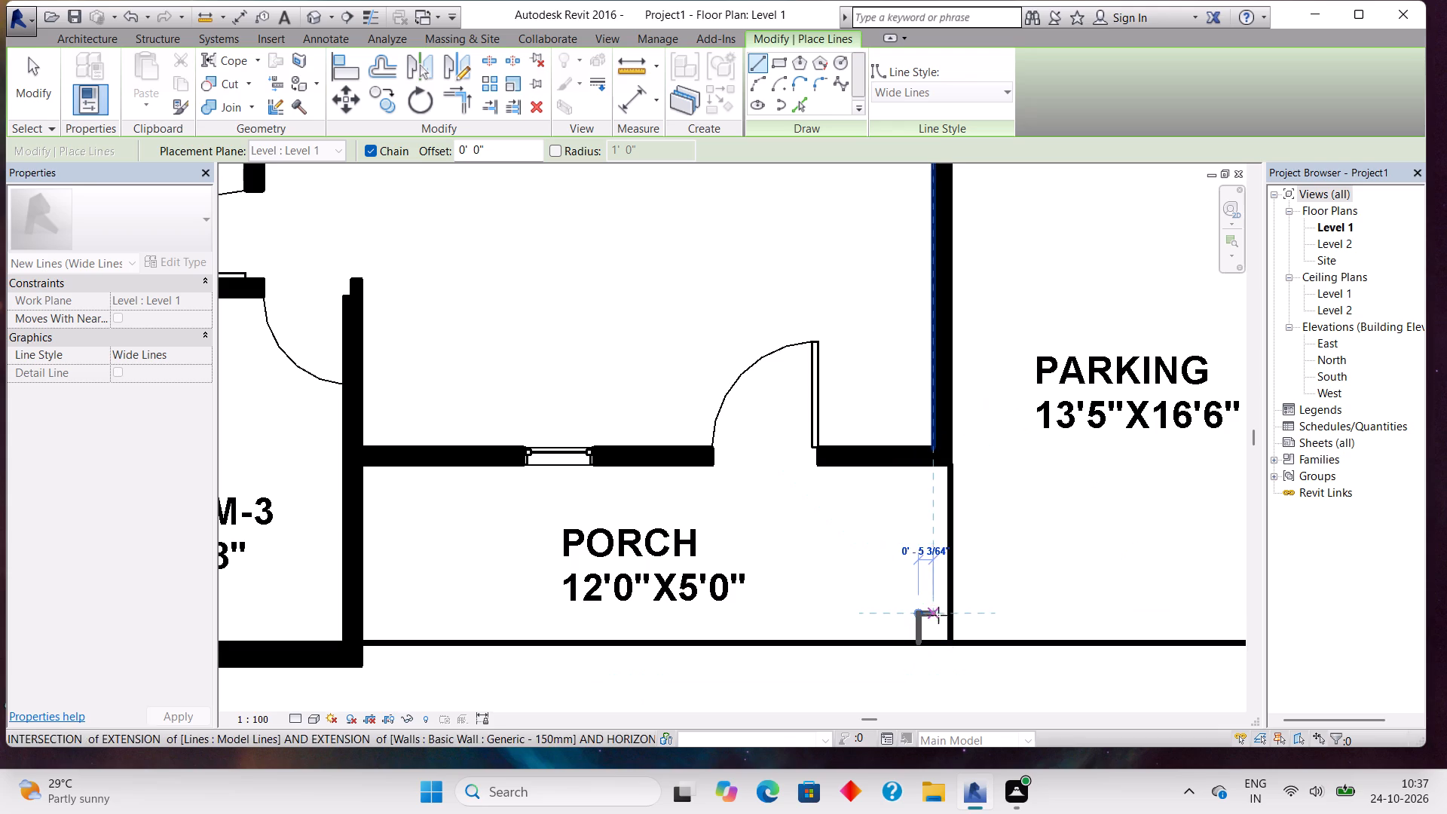
{"action": "left_click", "coordinate": [944, 614]}
Sketch a column outline about 1'-4" wide and 10" deep with Wide Lines in PARKING's outer front corner and finish line placement.
{"action": "scroll", "coordinate": [1005, 590], "scroll_direction": "down", "scroll_amount": 4}
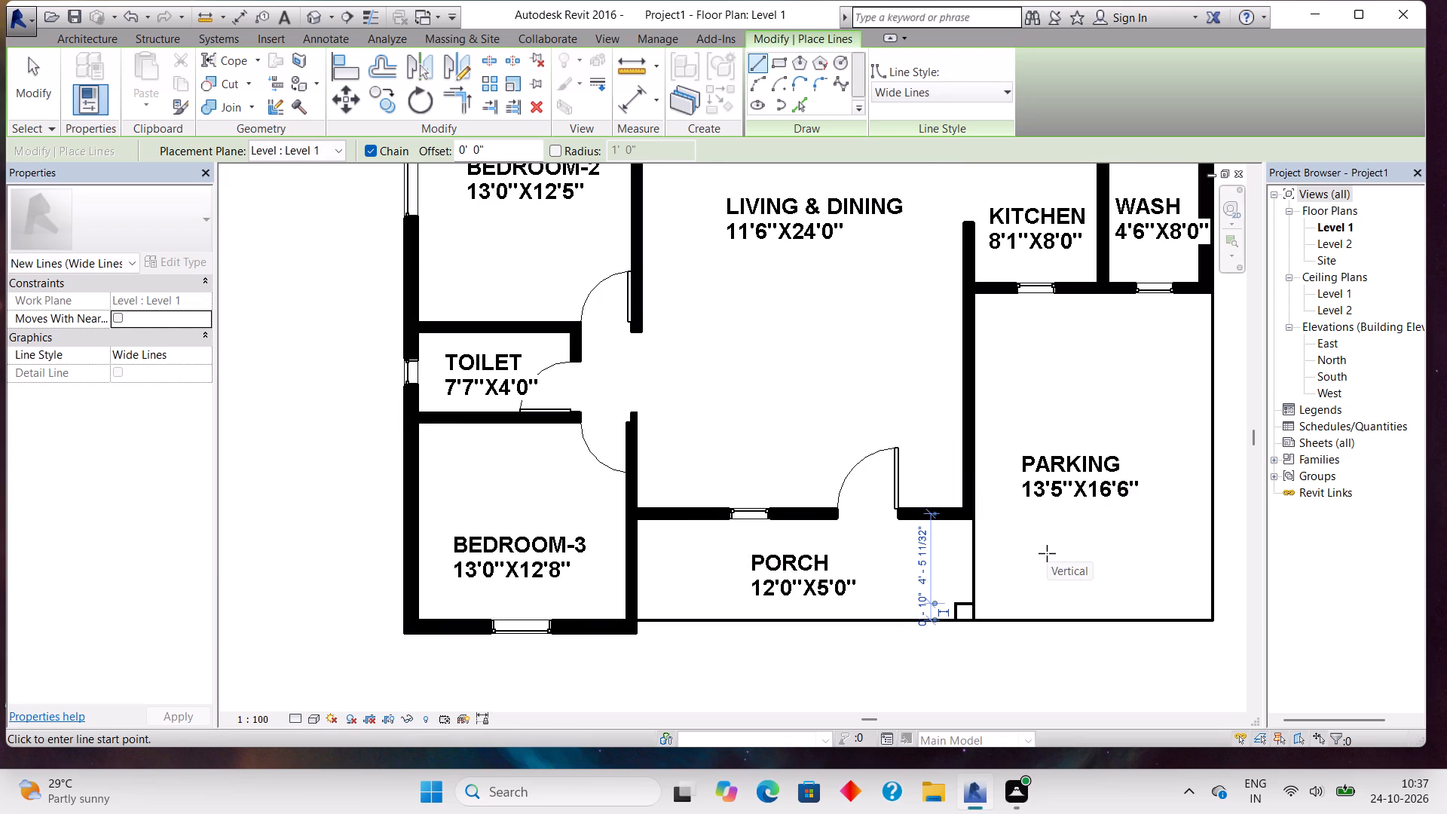
{"action": "middle_click_drag", "start_coordinate": [1047, 553], "coordinate": [857, 571]}
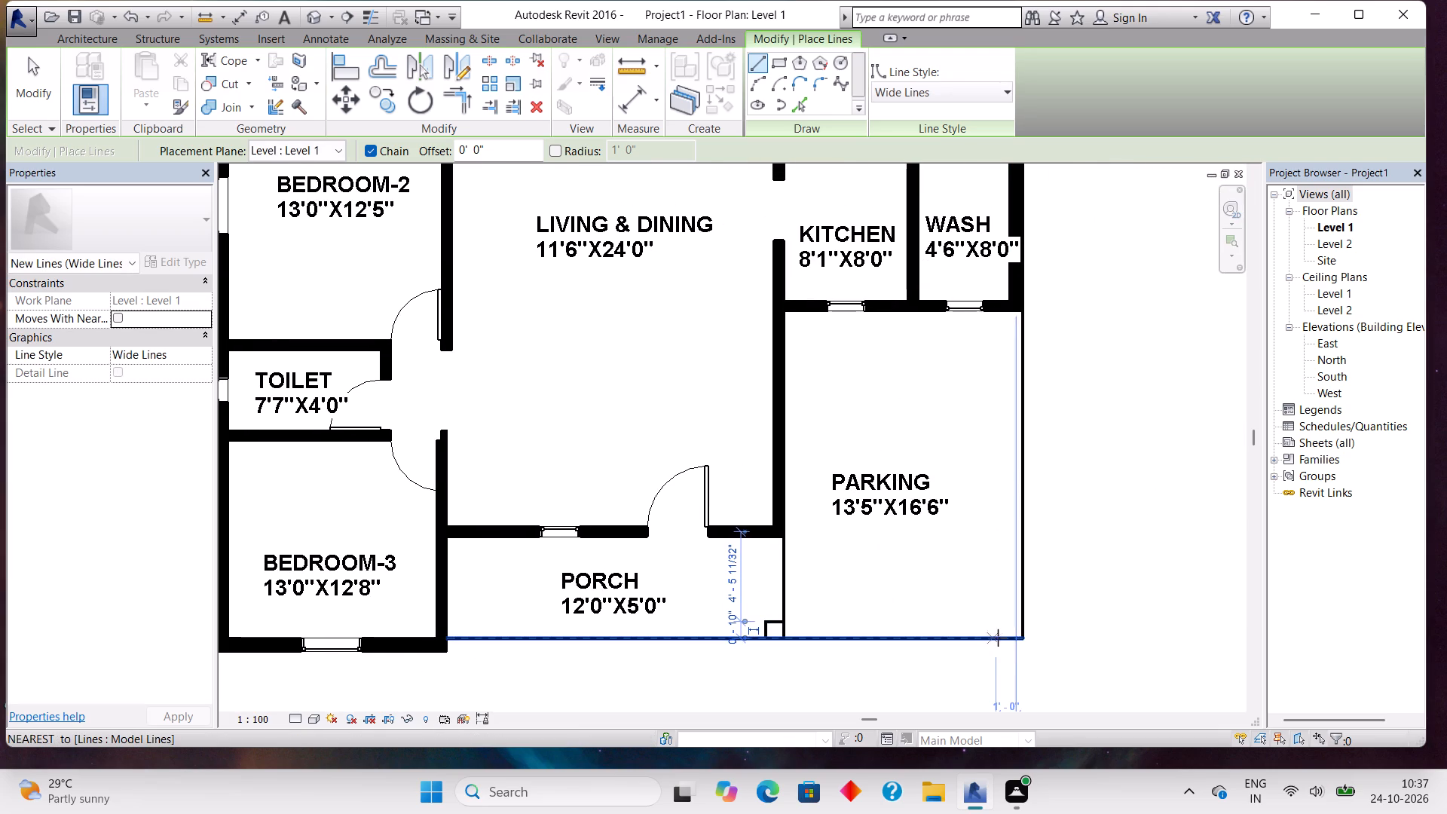
{"action": "left_click", "coordinate": [999, 638]}
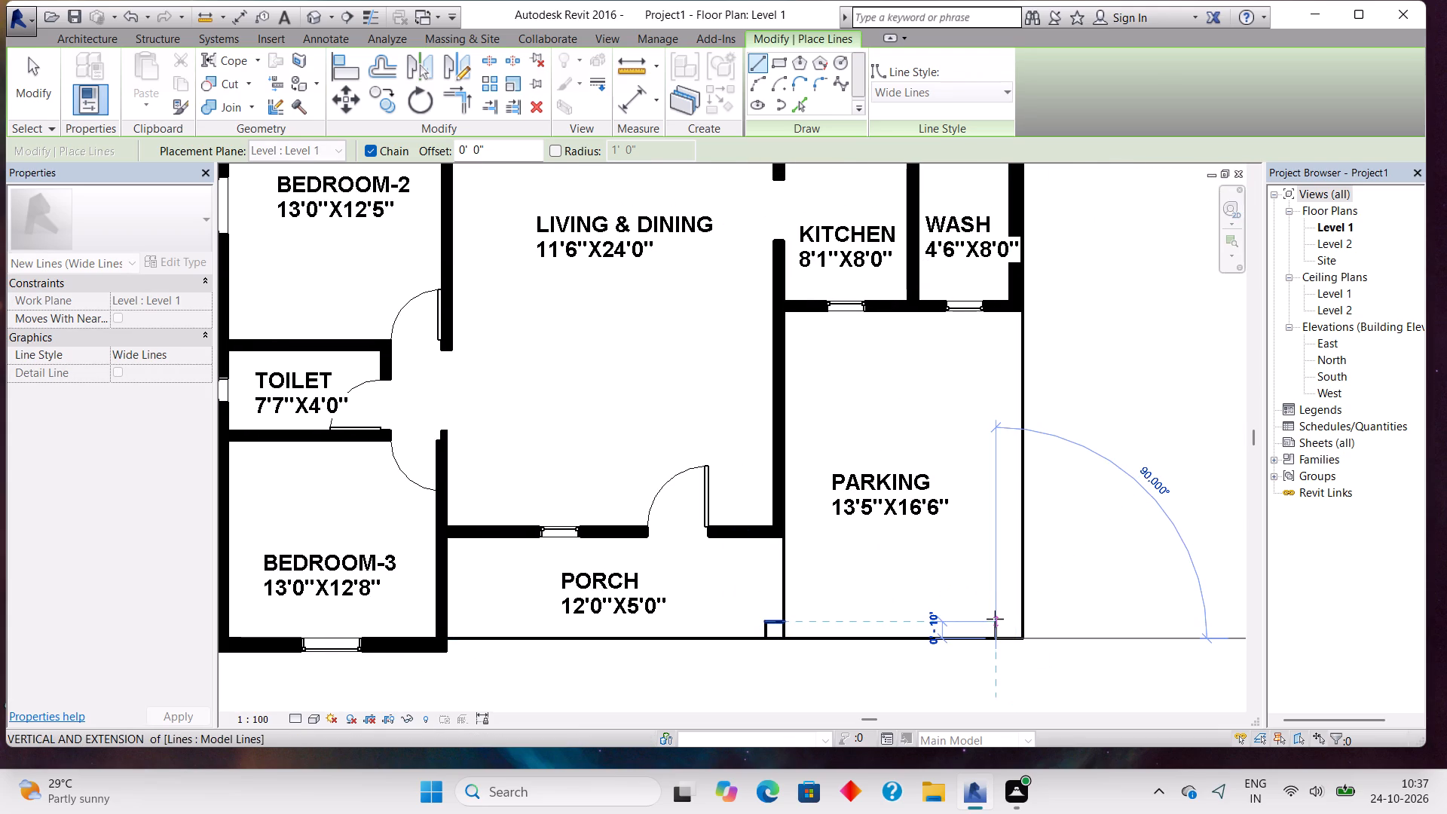
{"action": "left_click", "coordinate": [995, 618]}
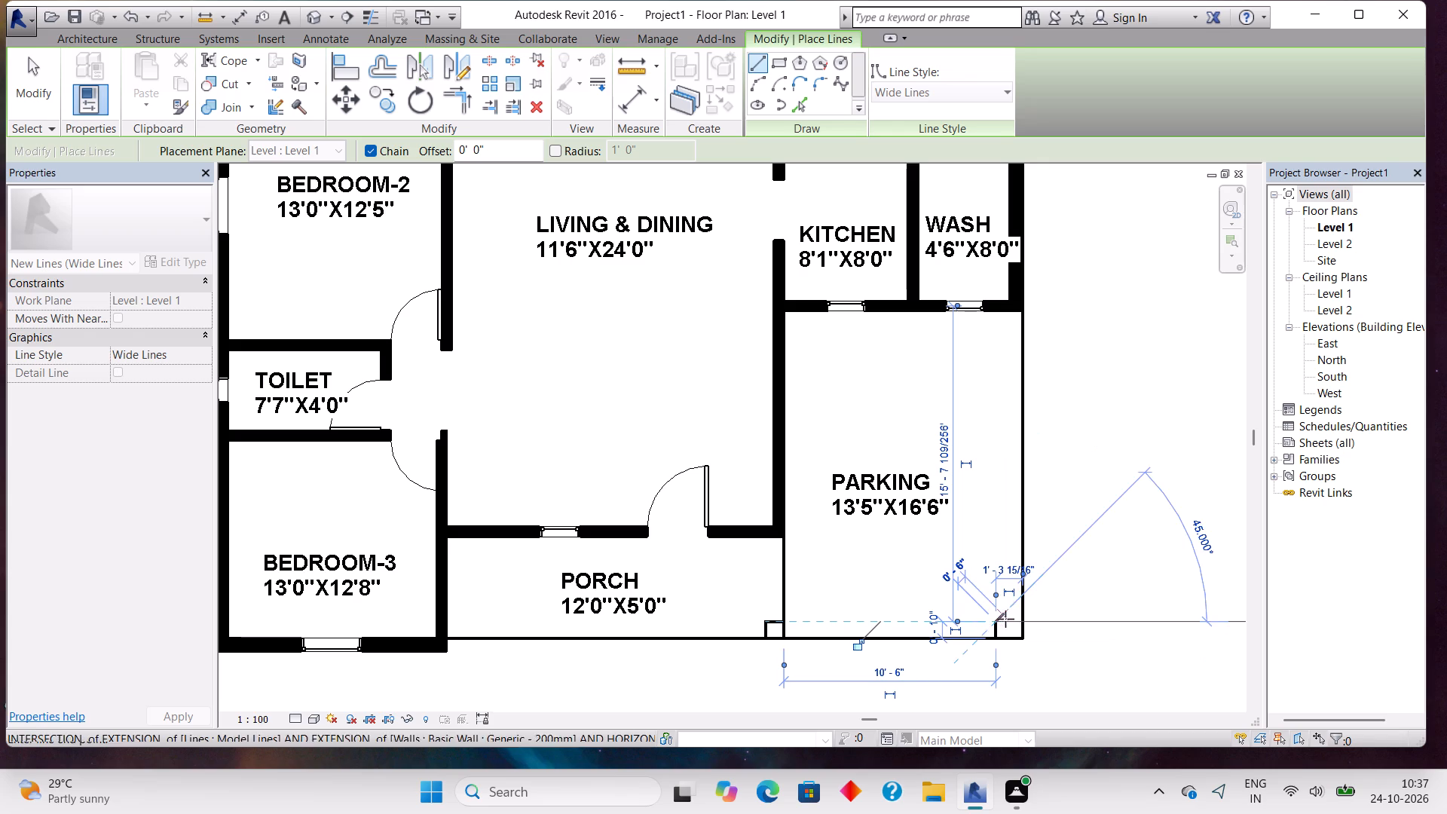
{"action": "left_click", "coordinate": [1020, 625]}
{"action": "scroll", "coordinate": [938, 680], "scroll_direction": "down", "scroll_amount": 4}
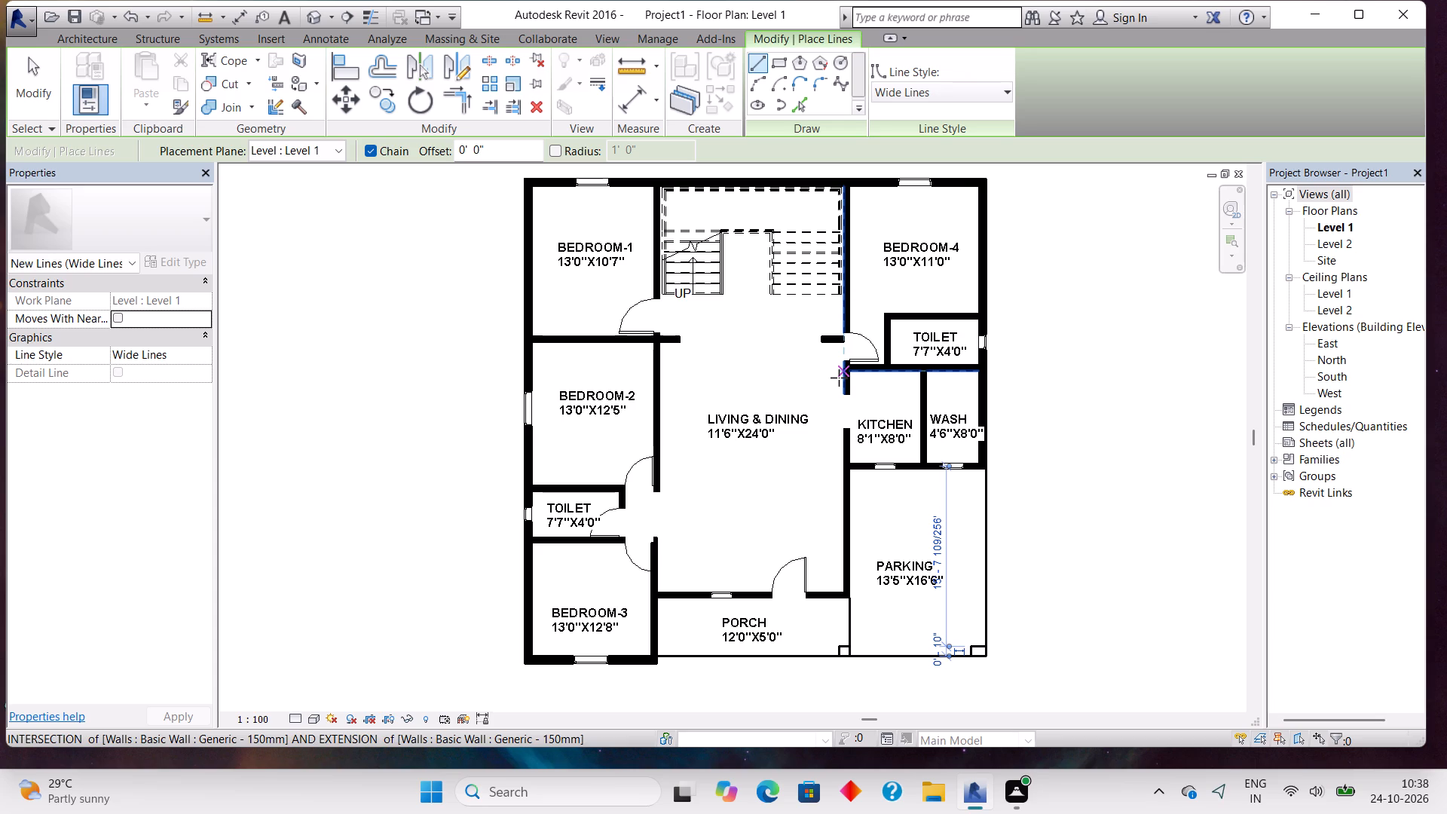
{"action": "key", "text": "Escape"}
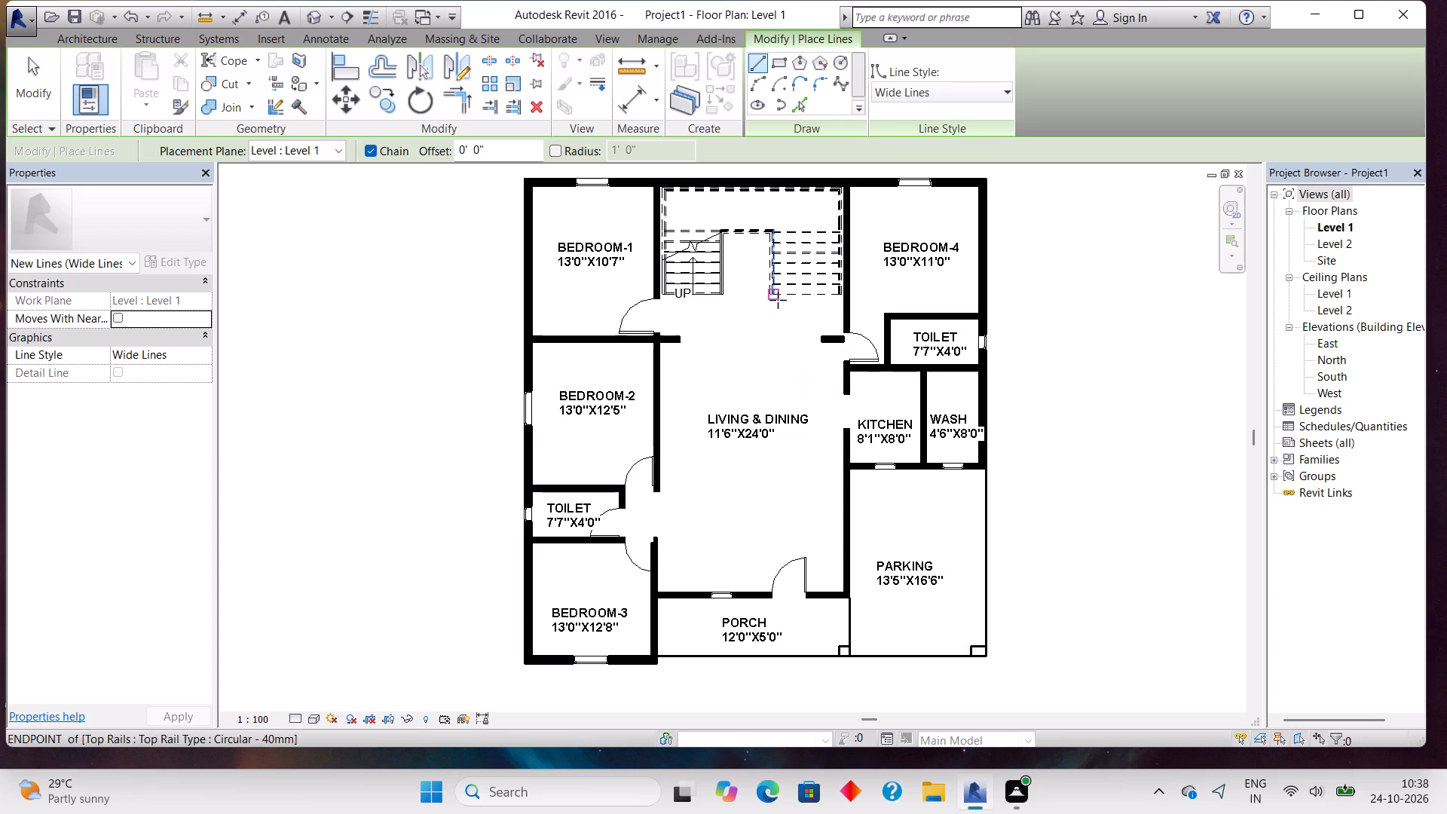
{"action": "key", "text": "Escape"}
{"action": "key", "text": "Escape"}
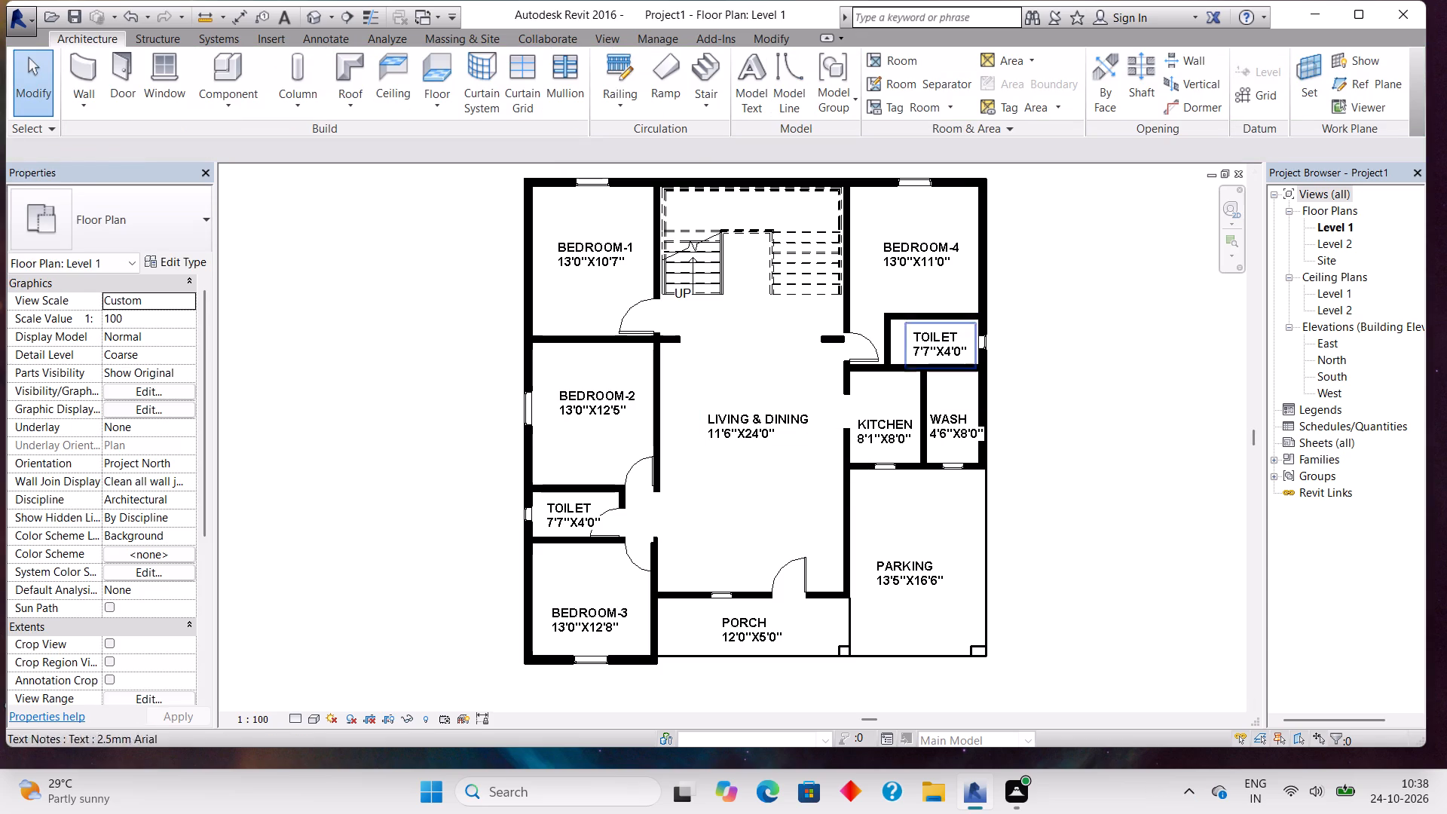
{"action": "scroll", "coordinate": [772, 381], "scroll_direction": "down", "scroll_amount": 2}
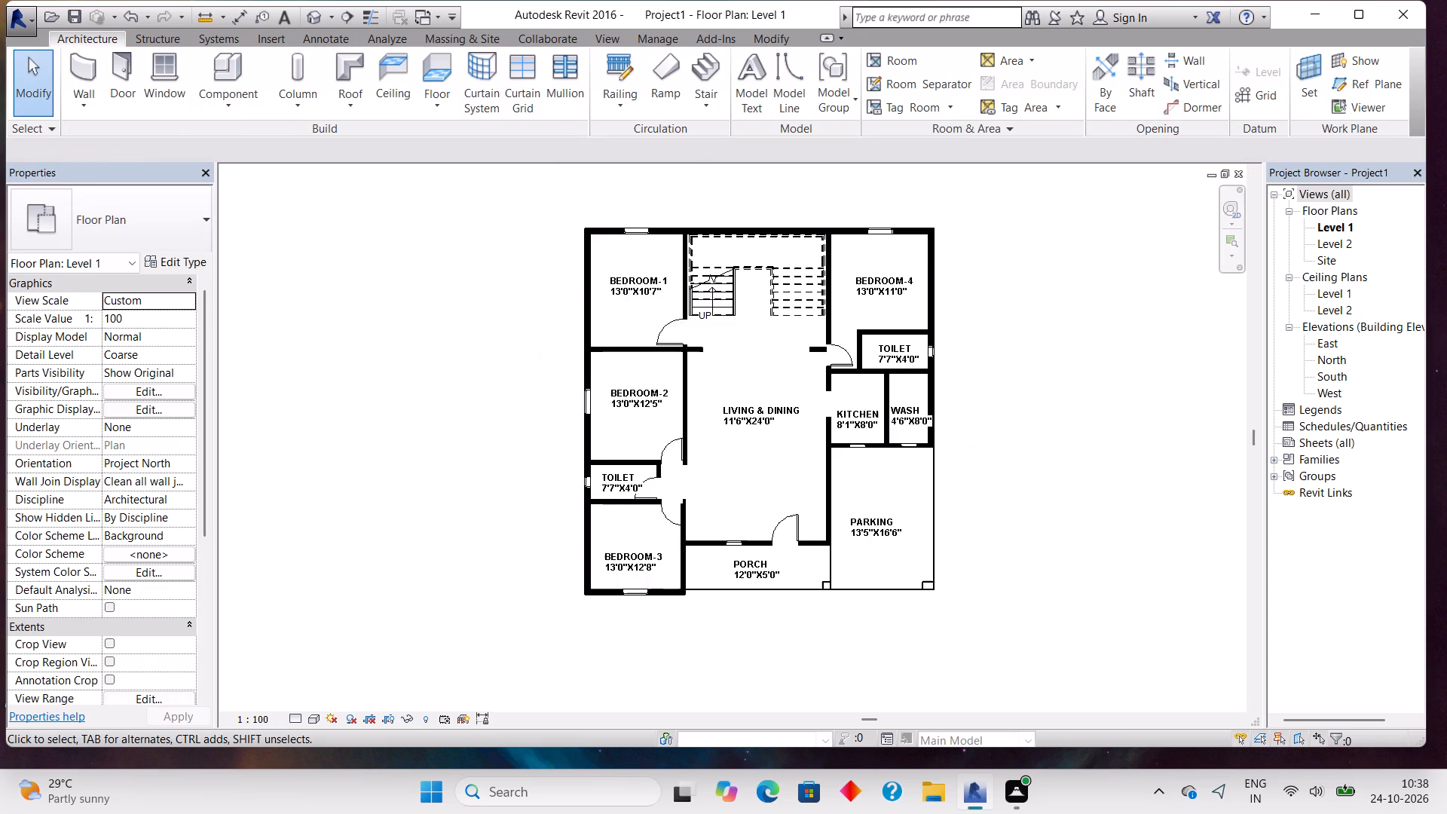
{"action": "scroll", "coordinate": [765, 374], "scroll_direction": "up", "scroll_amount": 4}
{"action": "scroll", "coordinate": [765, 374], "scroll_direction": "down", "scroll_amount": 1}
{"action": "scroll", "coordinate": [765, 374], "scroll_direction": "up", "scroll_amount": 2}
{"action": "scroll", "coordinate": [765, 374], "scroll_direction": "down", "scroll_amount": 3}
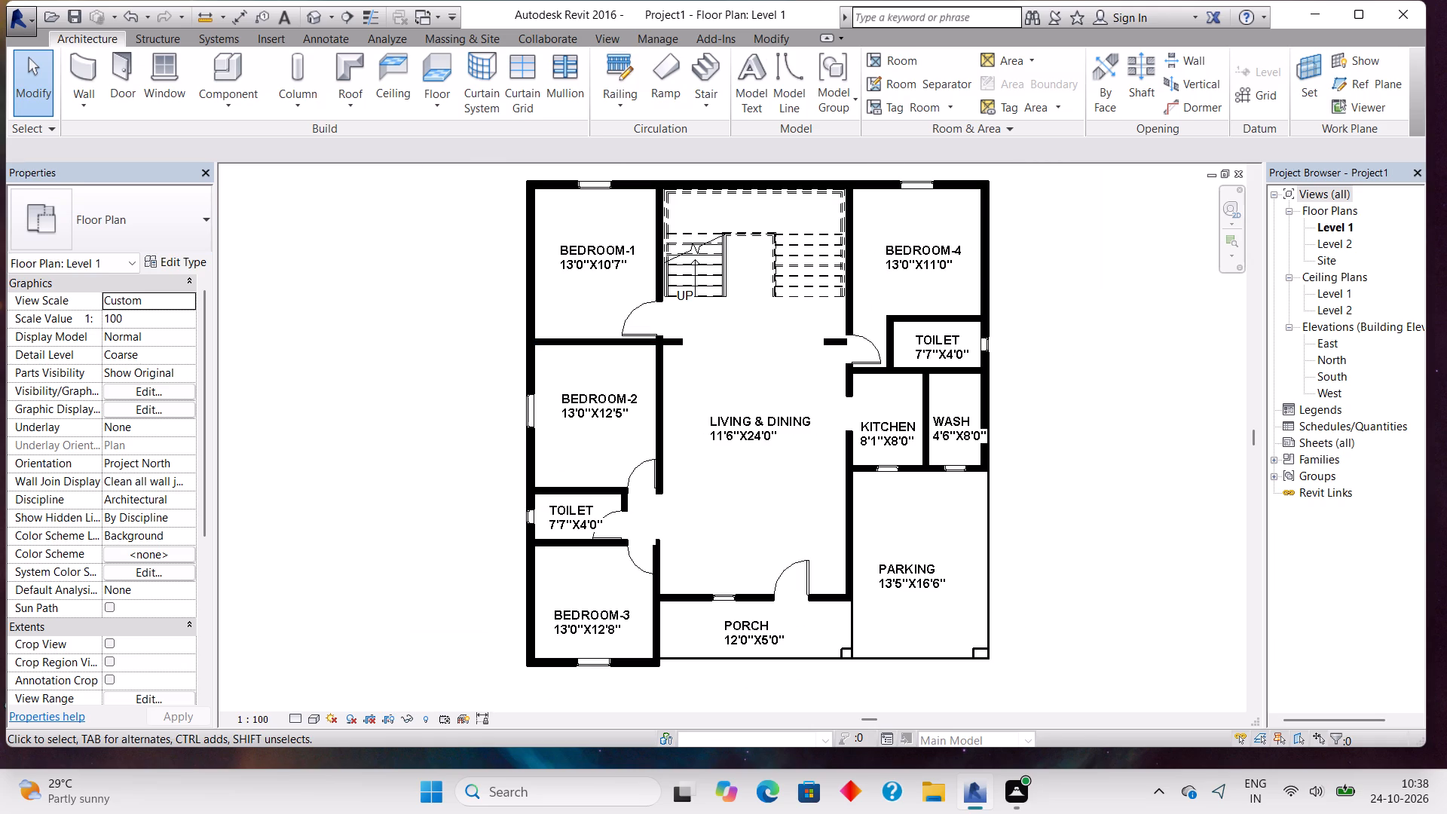
Save the project in the Documents folder as a Revit project file named P 22.
{"action": "left_click", "coordinate": [71, 14]}
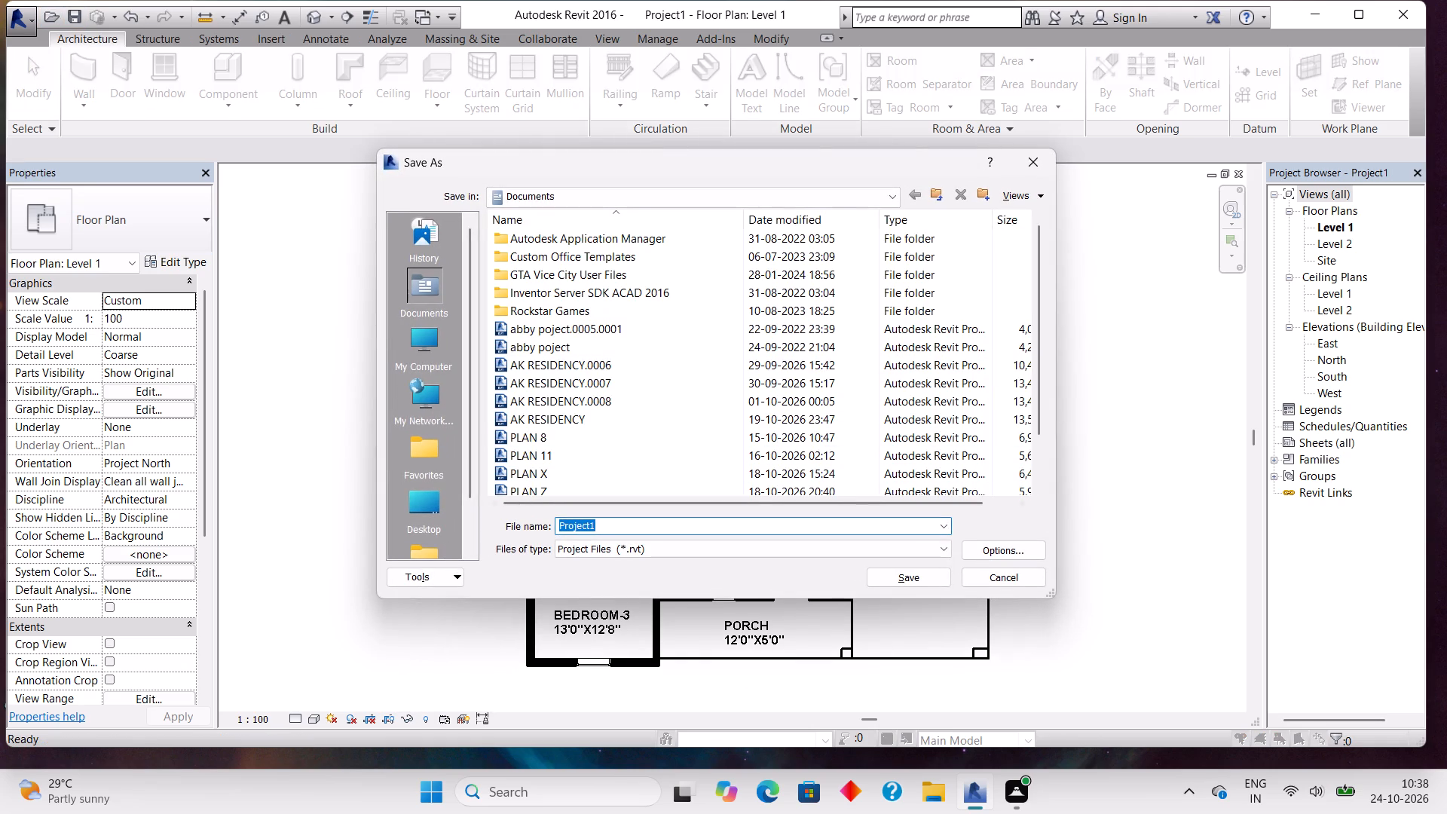
{"action": "key", "text": "BackSpace"}
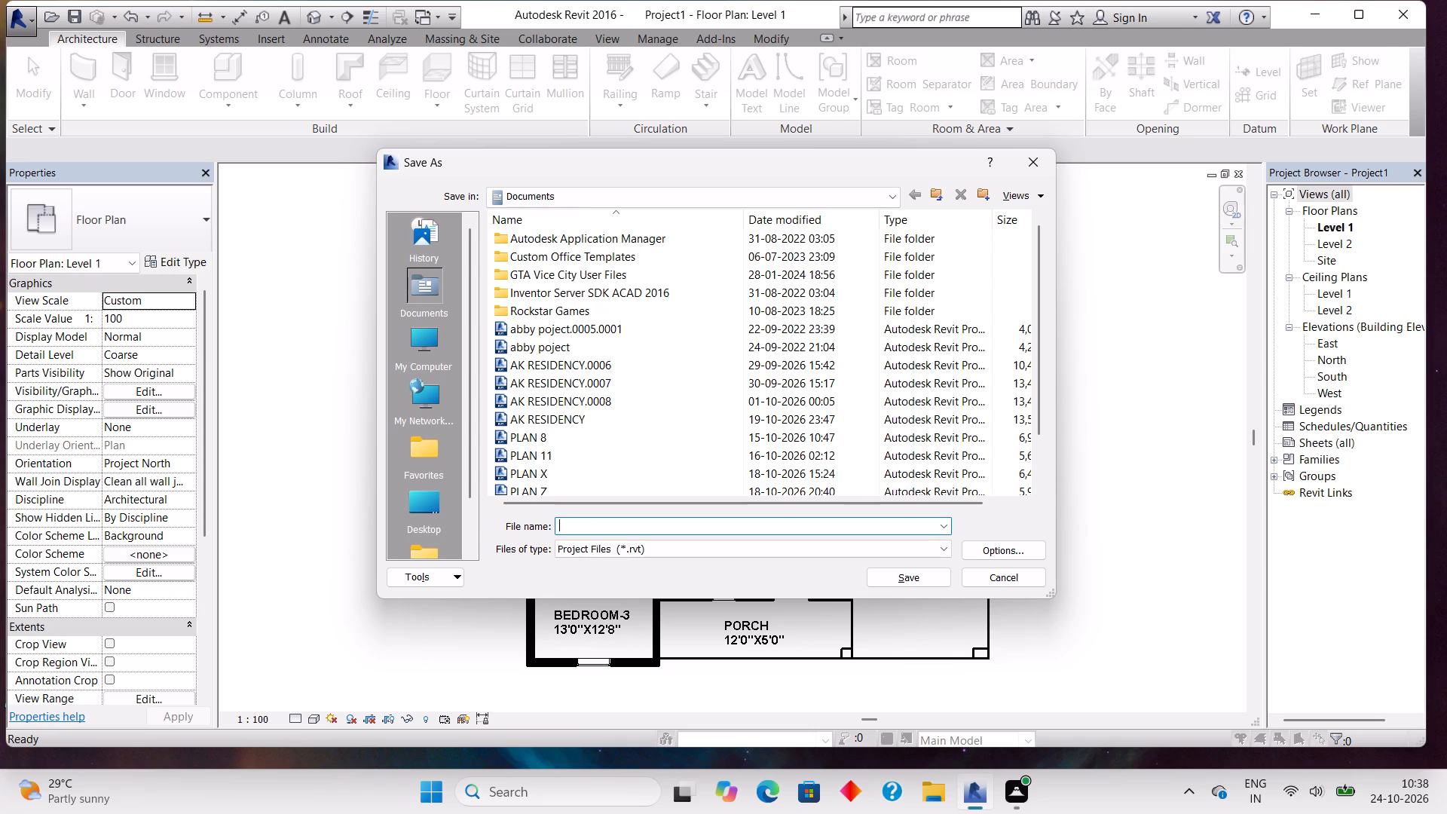
{"action": "type", "text": "P 22"}
{"action": "left_click", "coordinate": [915, 580]}
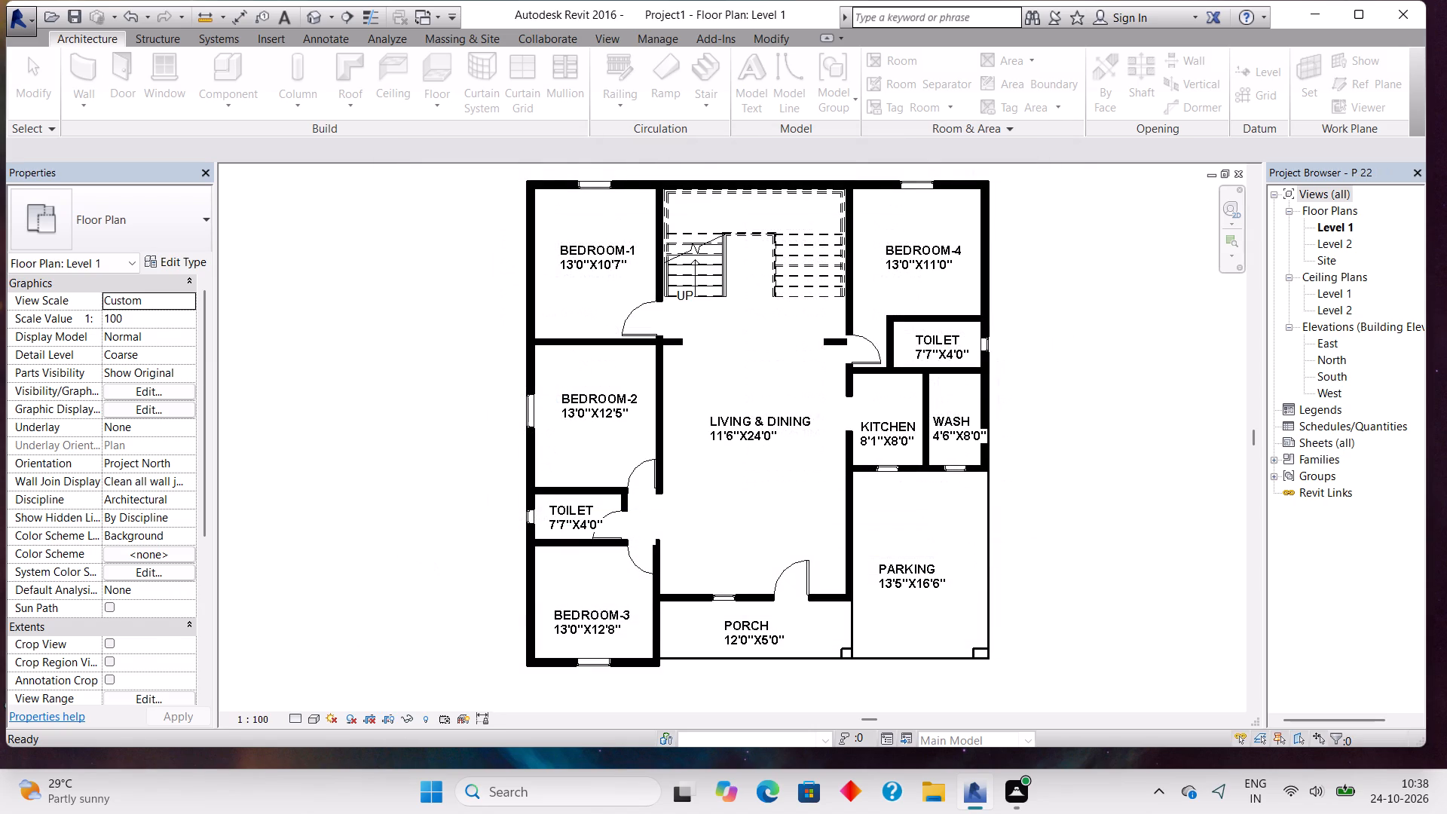